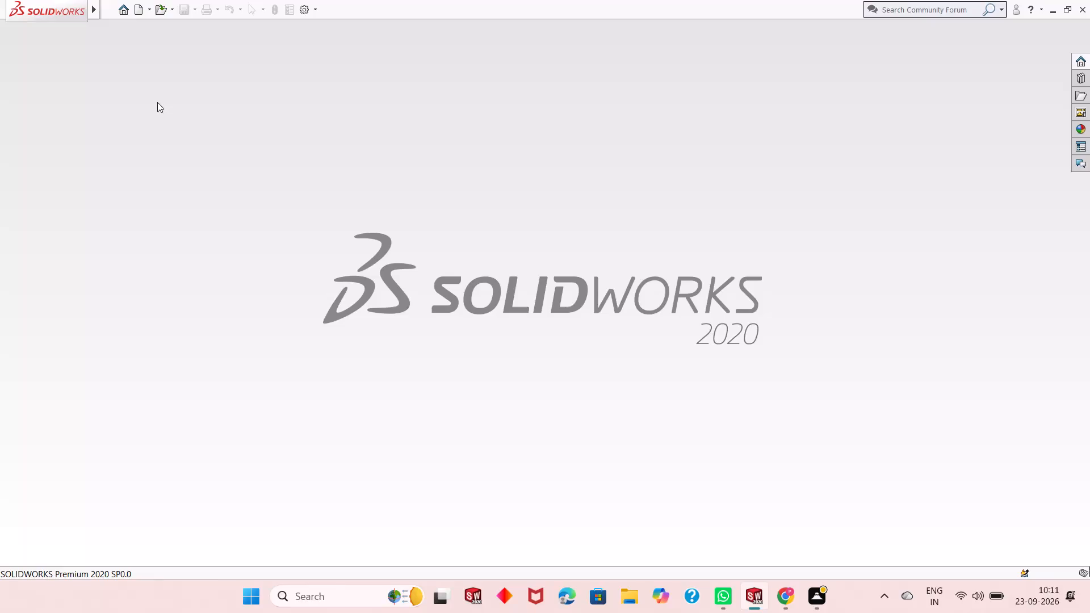
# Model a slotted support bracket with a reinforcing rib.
# Create a new part document.
pyautogui.click(134, 11)
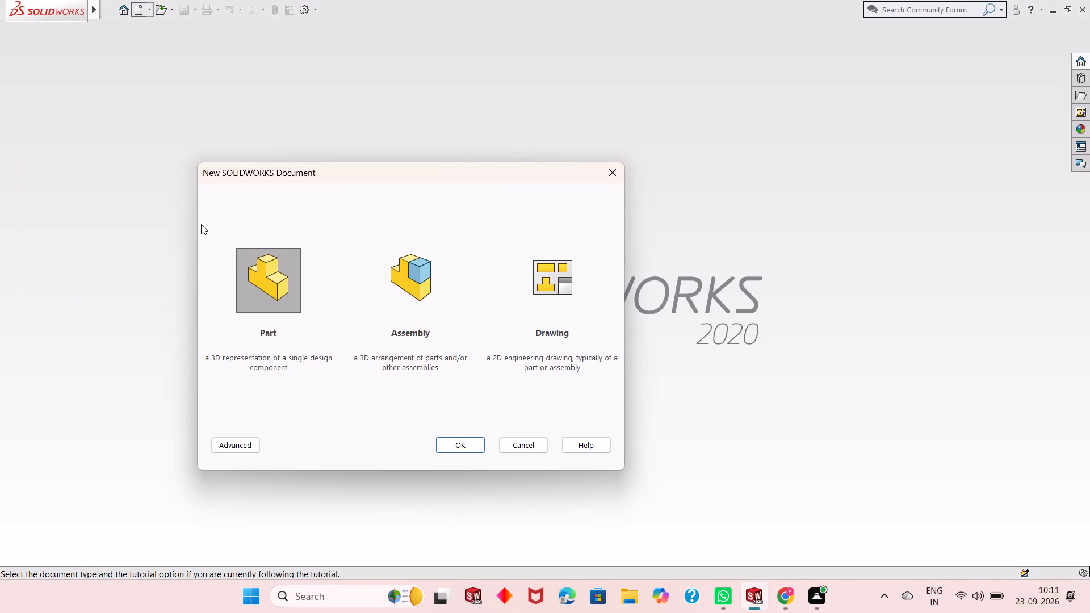
pyautogui.doubleClick(258, 277)
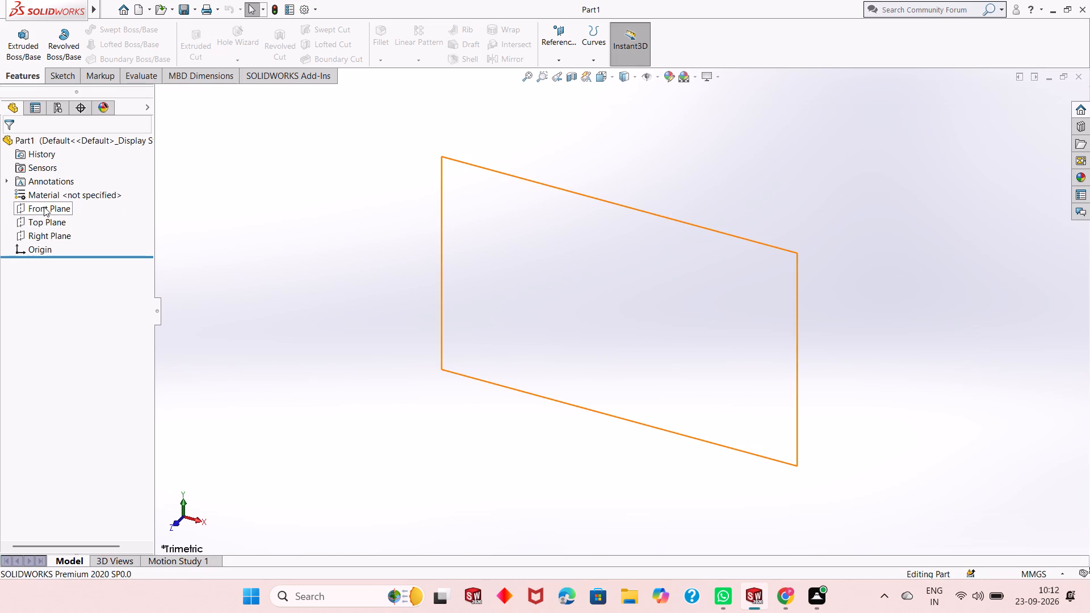
# Start a sketch on the Front Plane and draw two end-to-end horizontal lines, each 40 mm long, running right from the origin.
pyautogui.click(44, 207)
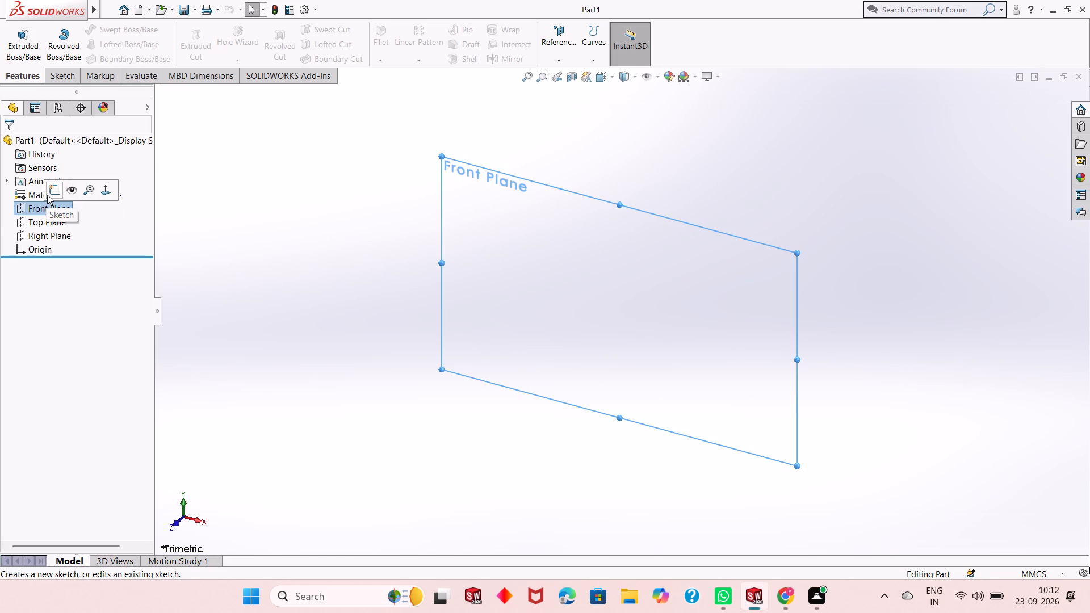
pyautogui.click(48, 194)
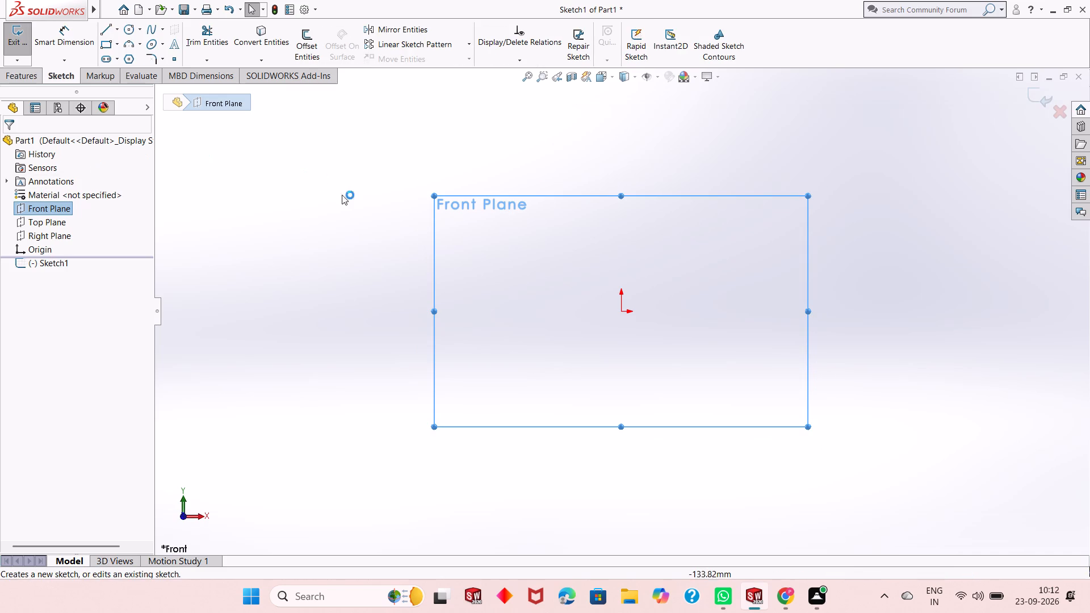
pyautogui.click(106, 27)
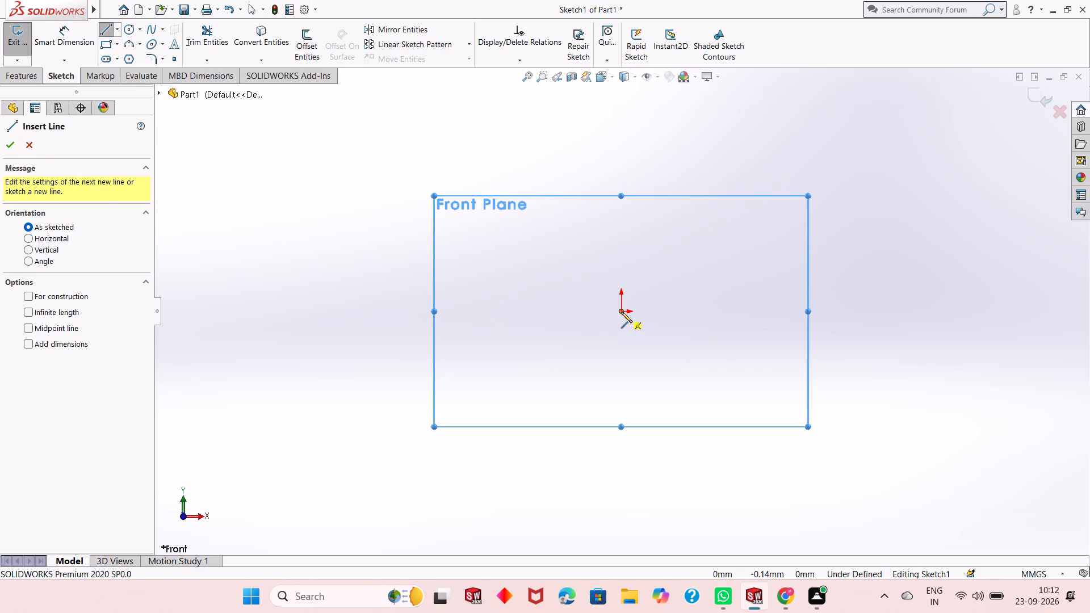
pyautogui.click(621, 312)
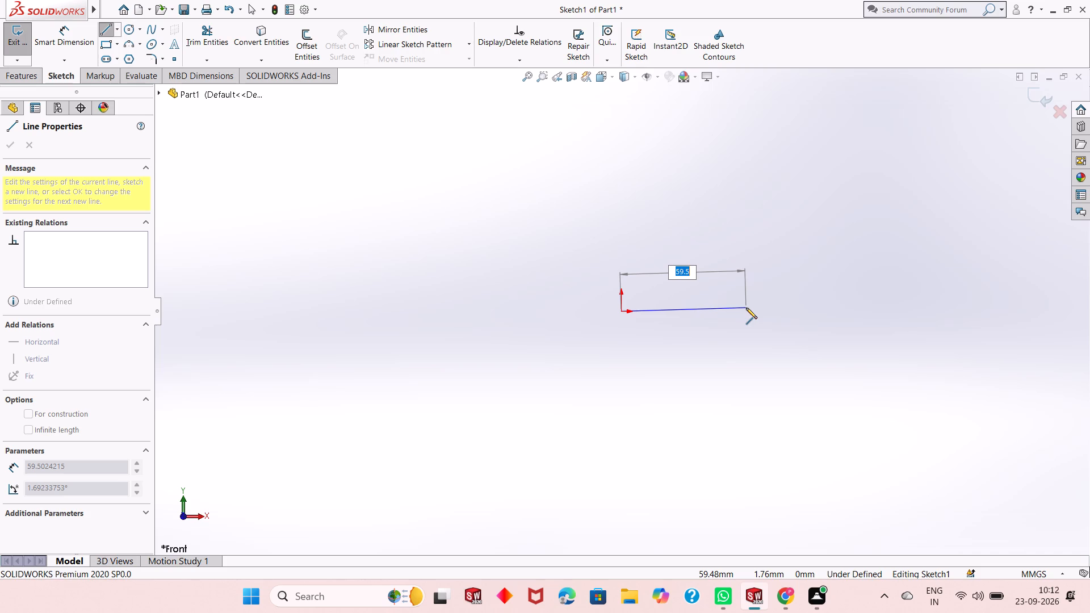
pyautogui.write('40')
pyautogui.press('Return')
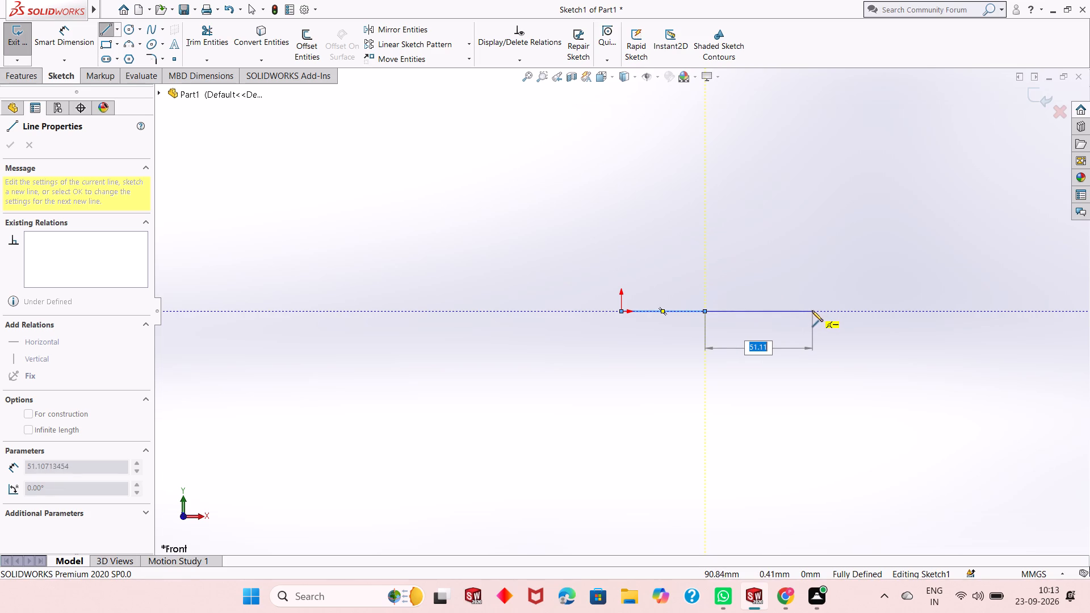
pyautogui.write('30')
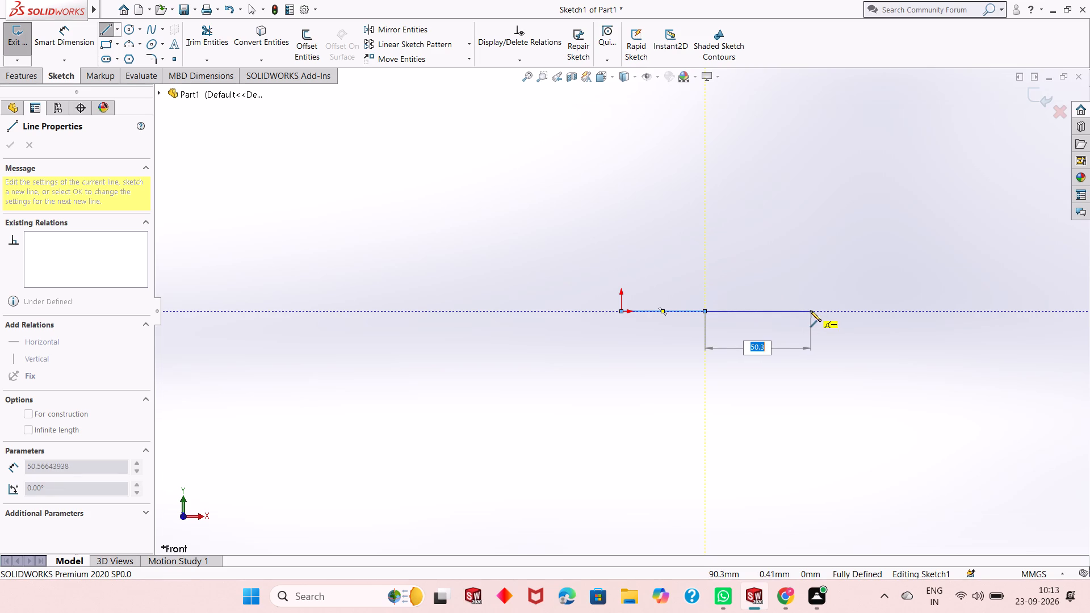
pyautogui.press('BackSpace')
pyautogui.press('BackSpace')
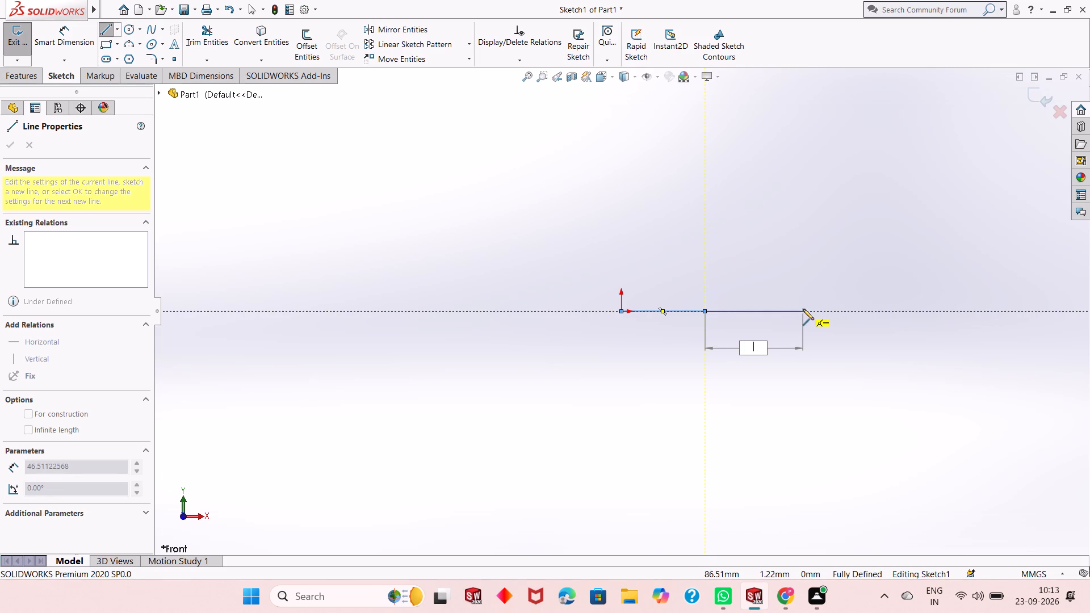
pyautogui.write('40')
pyautogui.press('Return')
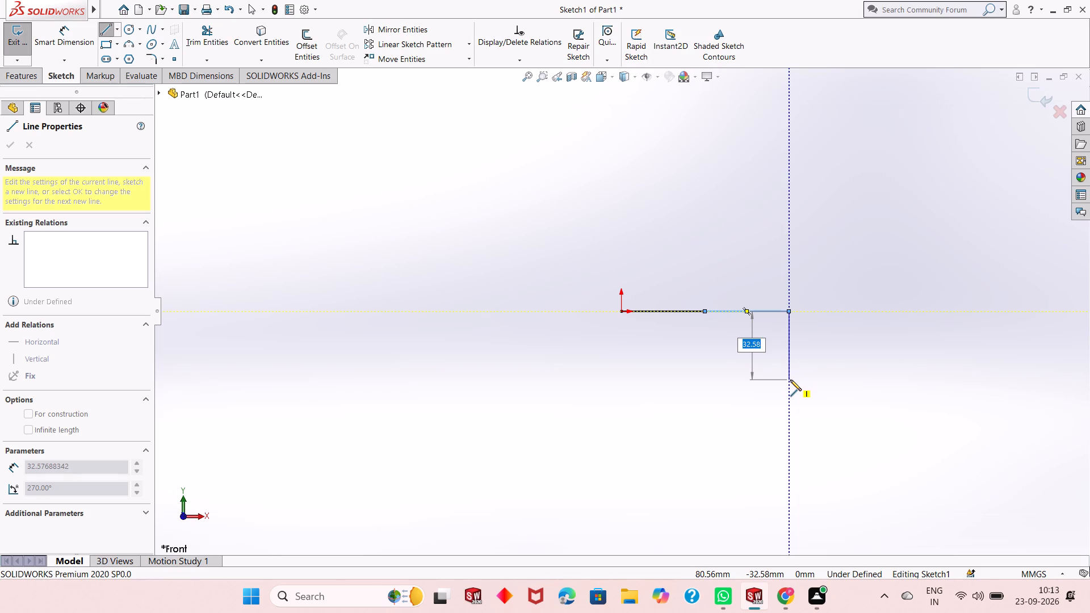
# Continue the profile with a 24 mm vertical line downward and a 10 mm horizontal line back toward the origin side.
pyautogui.write('24')
pyautogui.press('Return')
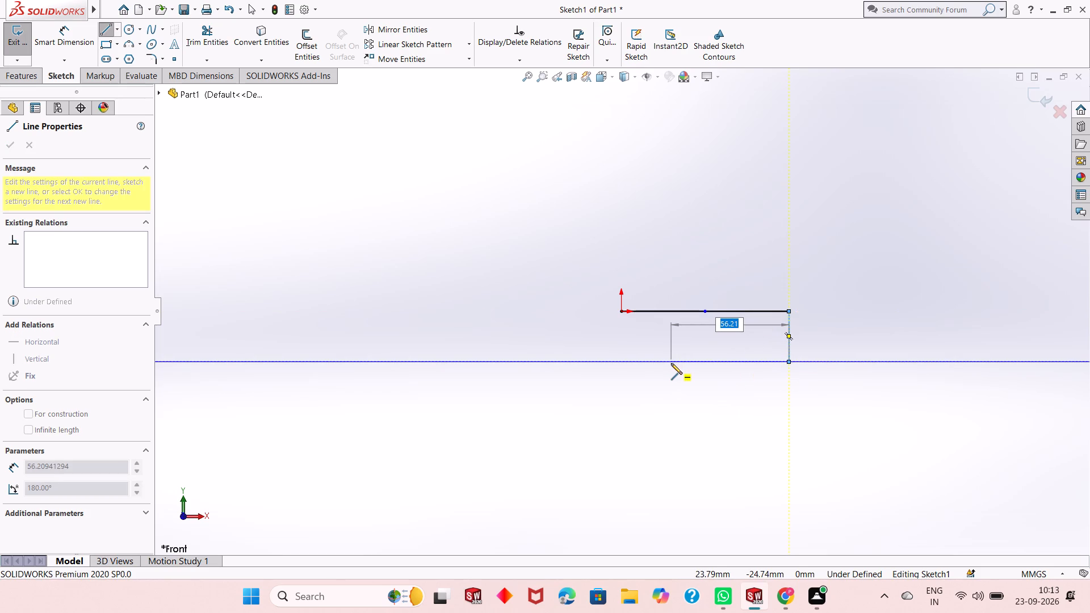
pyautogui.write('10')
pyautogui.press('Return')
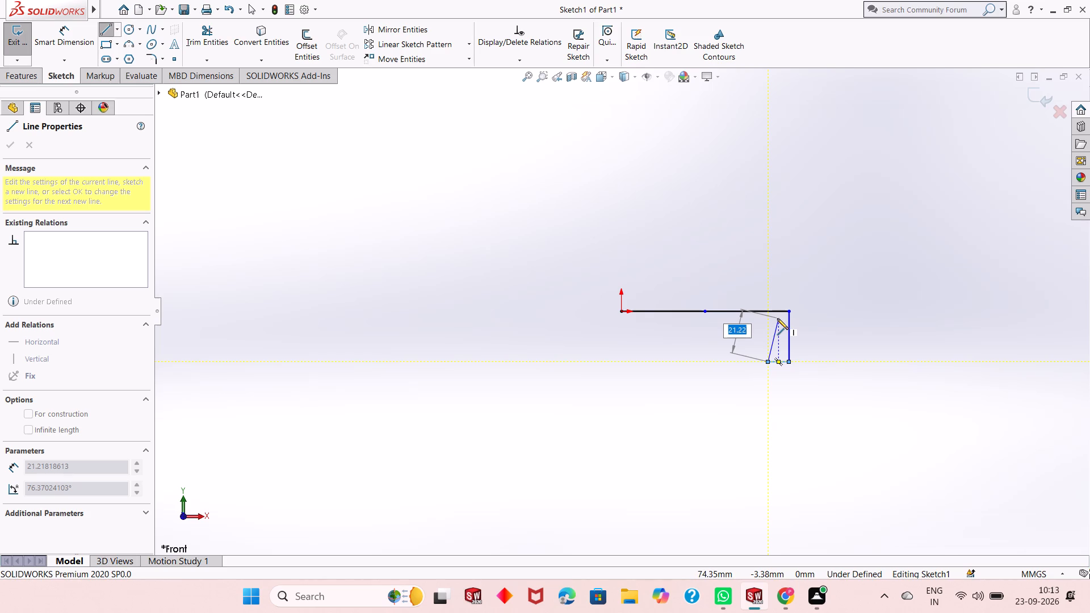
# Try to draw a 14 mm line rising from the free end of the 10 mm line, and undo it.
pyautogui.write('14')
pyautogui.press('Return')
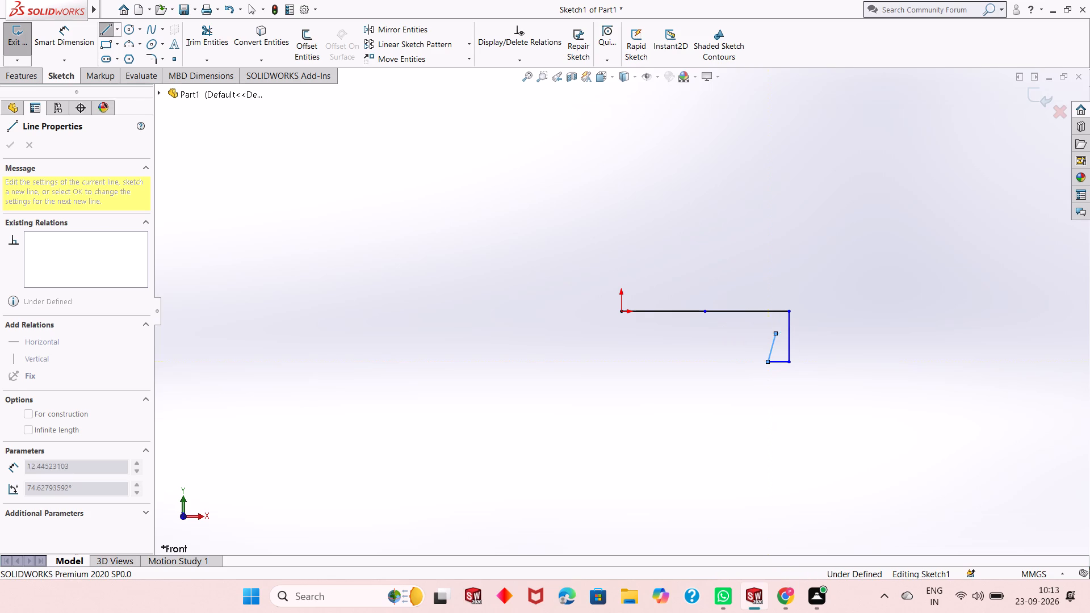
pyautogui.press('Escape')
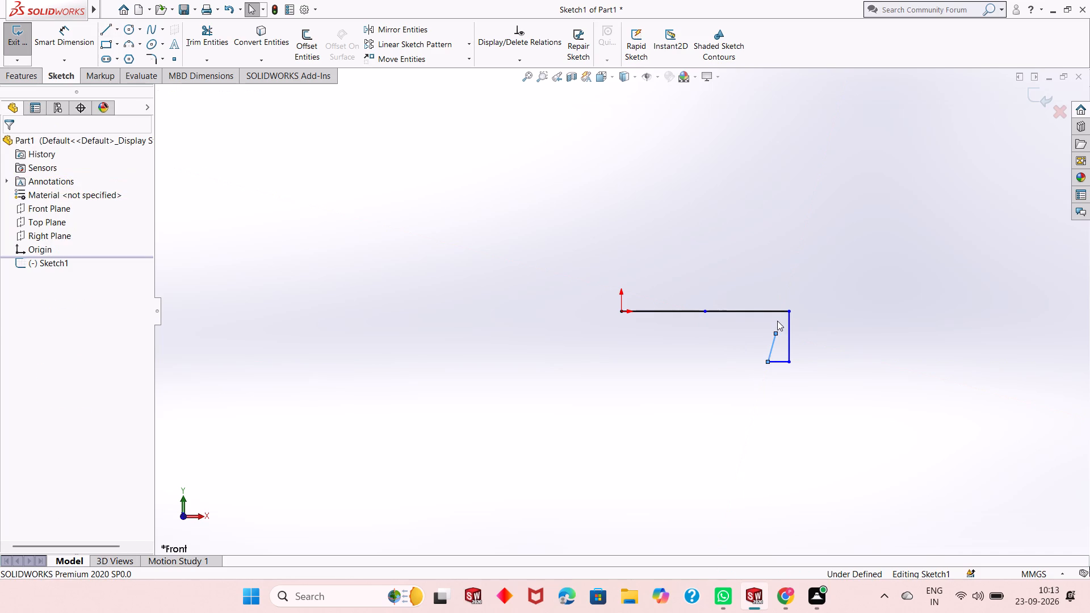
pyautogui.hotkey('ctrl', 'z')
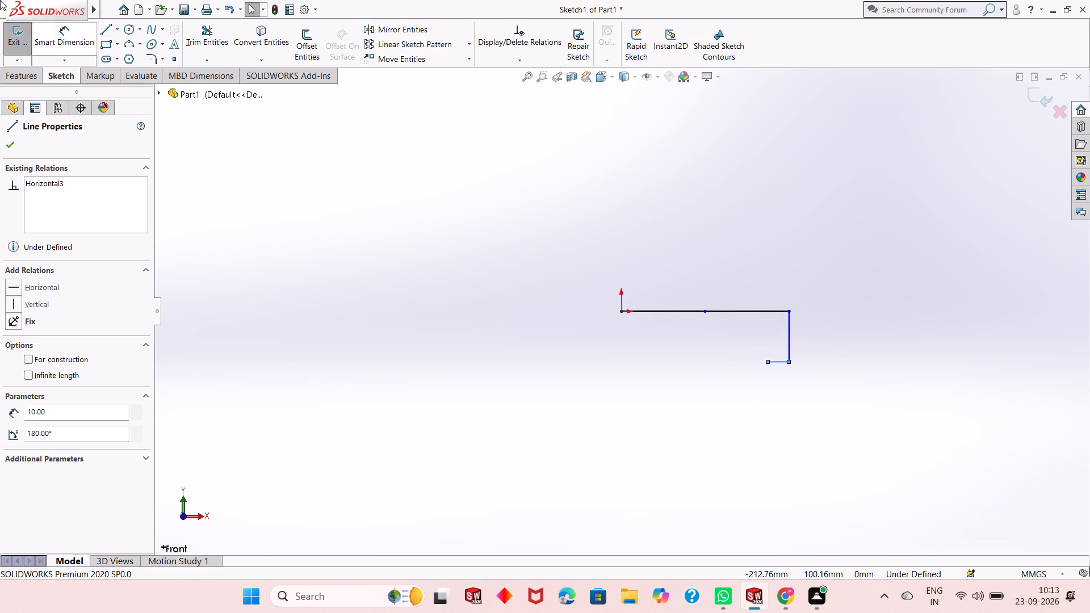
# Draw the recess from the 10 mm line's free end: 14 mm vertically up, 60 mm horizontally left, and 14 mm vertically down.
pyautogui.click(104, 33)
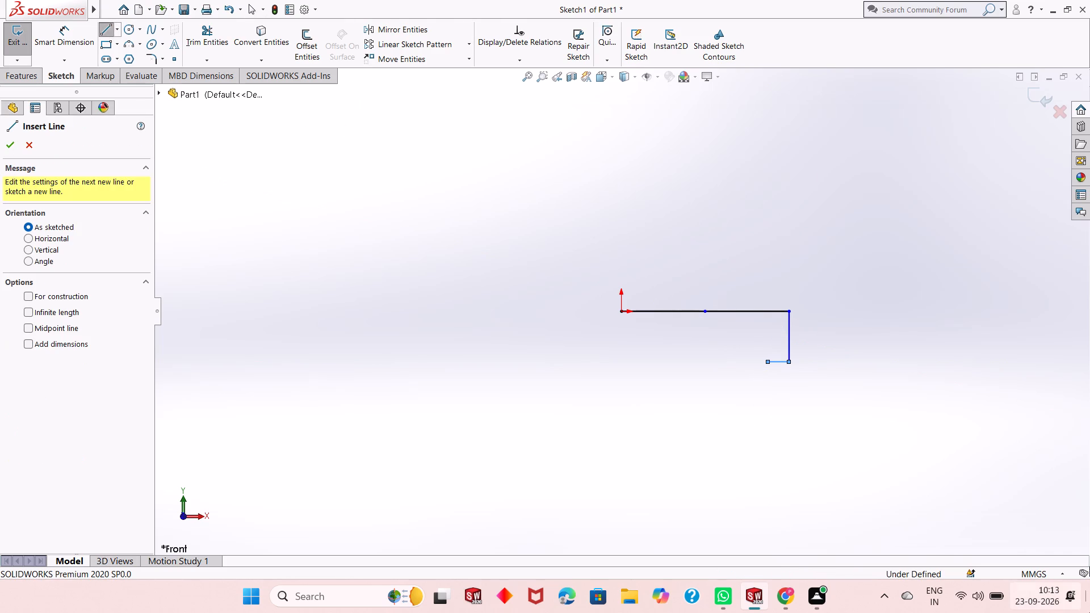
pyautogui.click(768, 363)
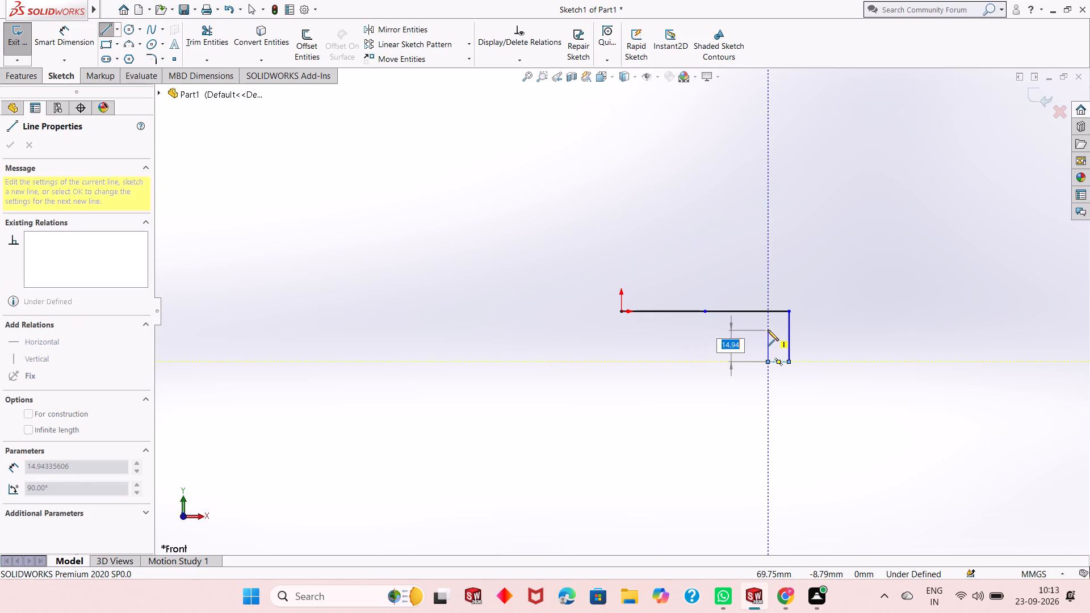
pyautogui.write('14')
pyautogui.press('Return')
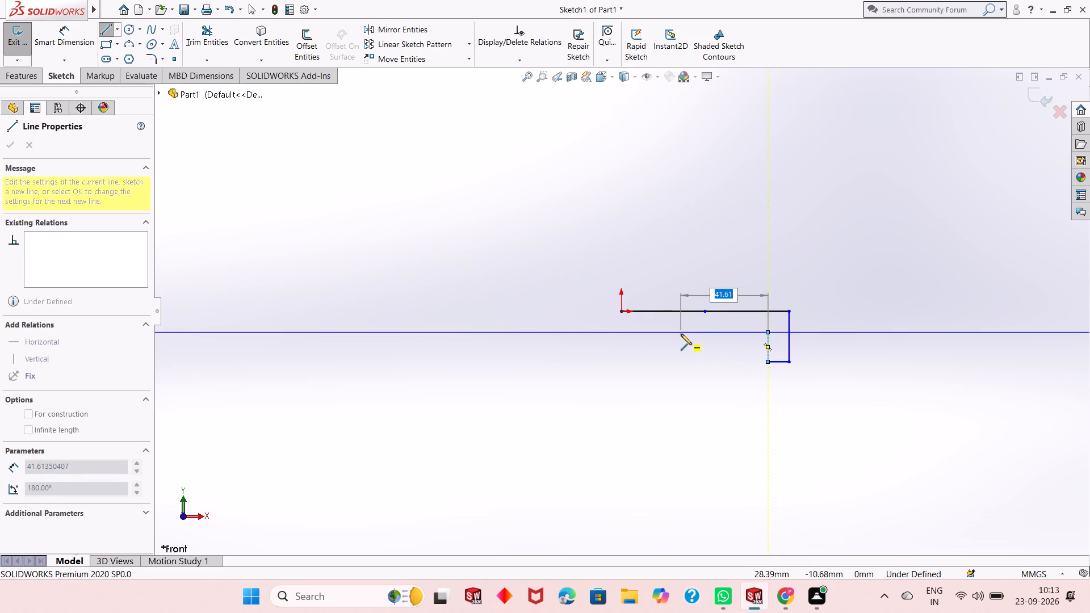
pyautogui.press('6')
pyautogui.press('0')
pyautogui.press('Return')
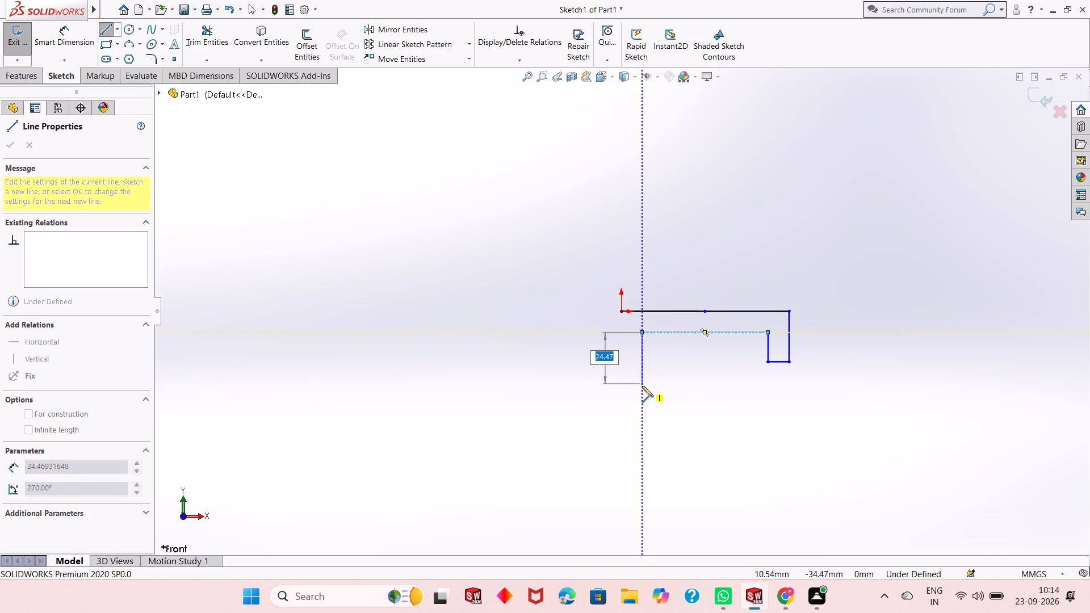
pyautogui.write('14')
pyautogui.press('Return')
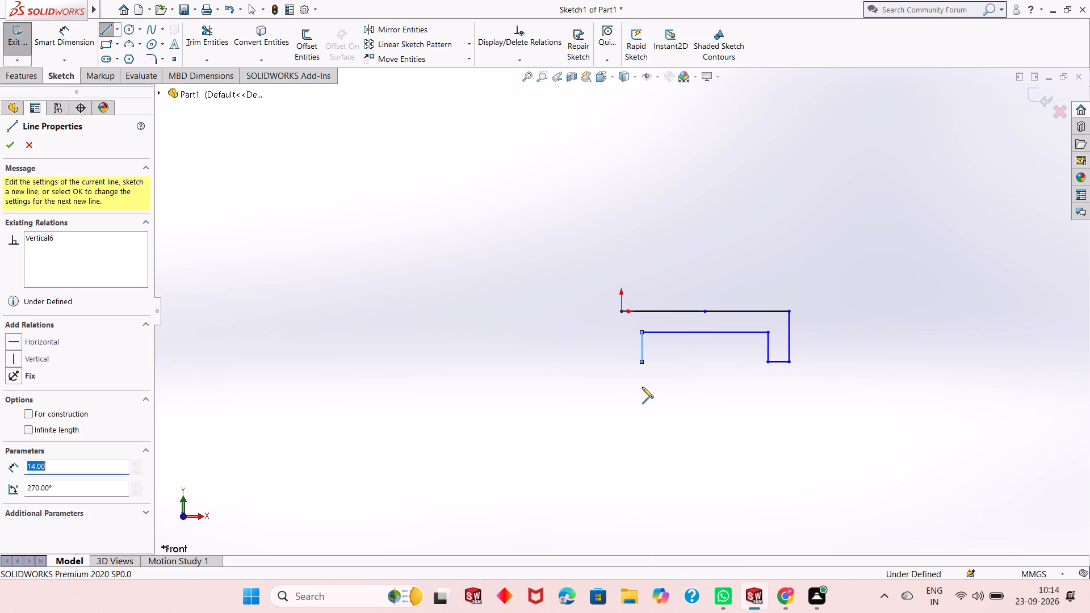
# Close the profile with a 10 mm horizontal line to below the origin and a 24 mm vertical line up to the origin.
pyautogui.click(619, 362)
pyautogui.click(623, 310)
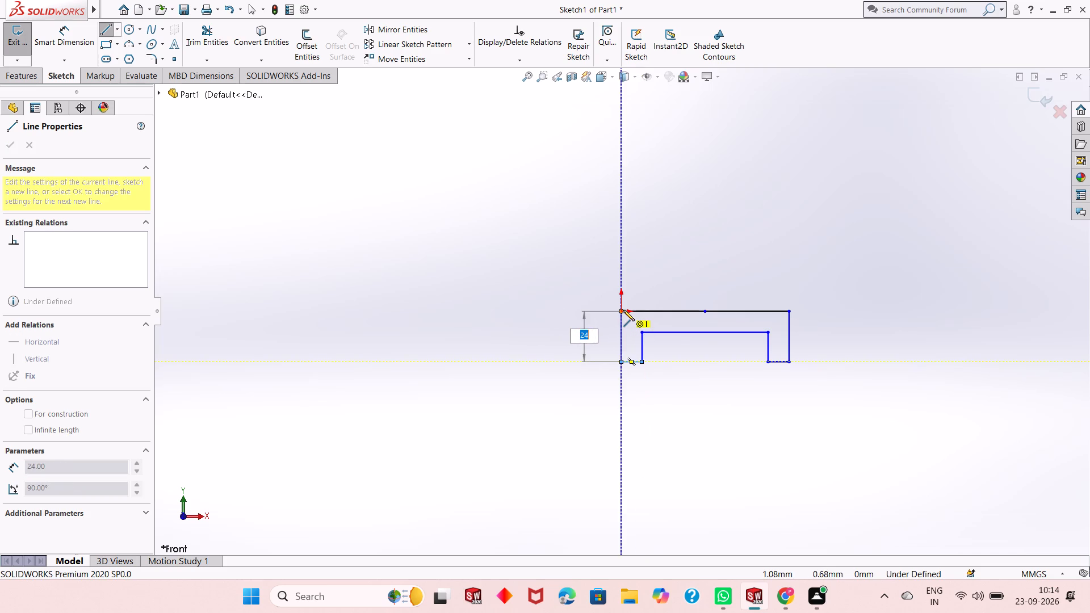
pyautogui.rightClick(623, 310)
pyautogui.click(710, 320)
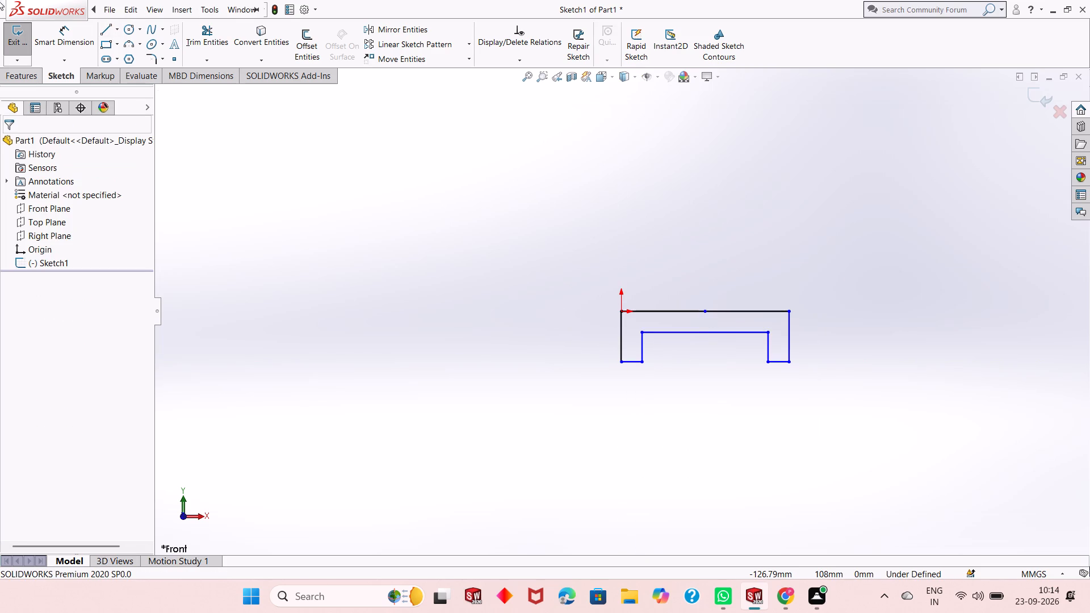
# Dimension the left leg's outer height, its bottom width and its inner height with Smart Dimension.
pyautogui.click(56, 42)
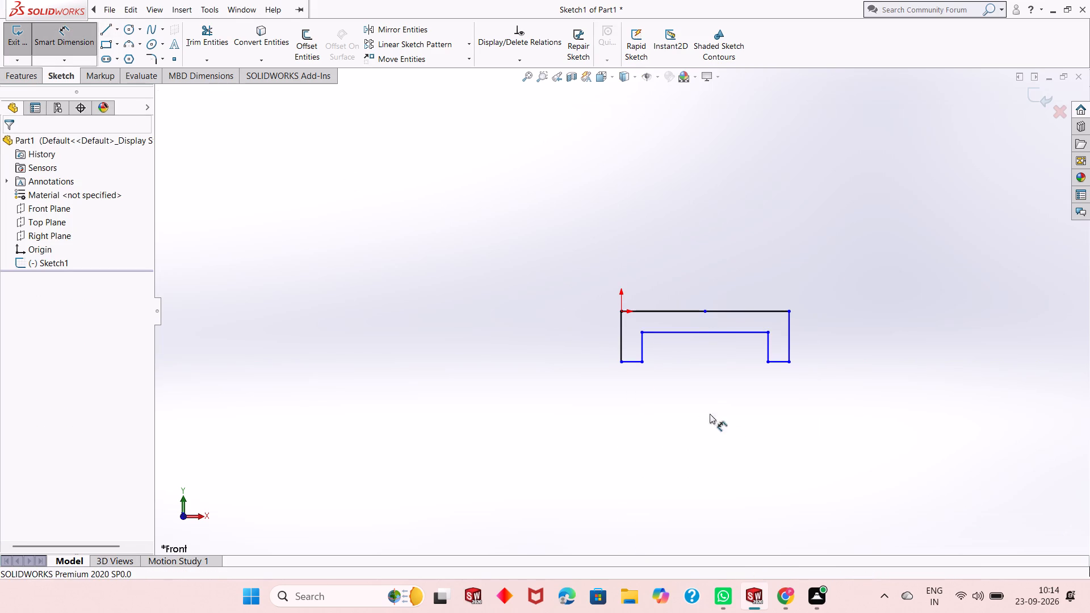
pyautogui.click(623, 326)
pyautogui.click(540, 333)
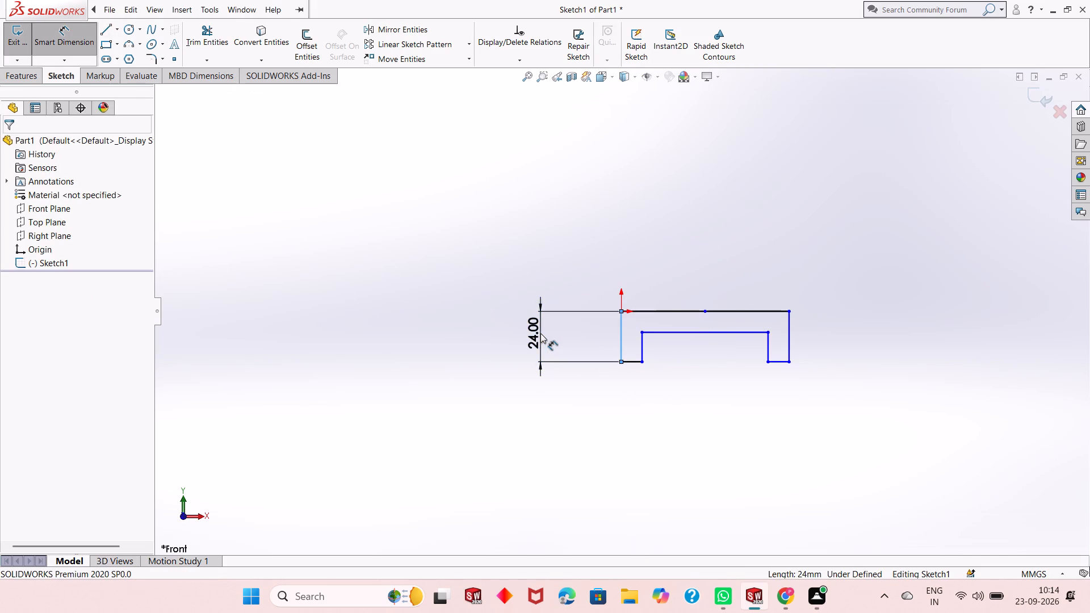
pyautogui.click(488, 321)
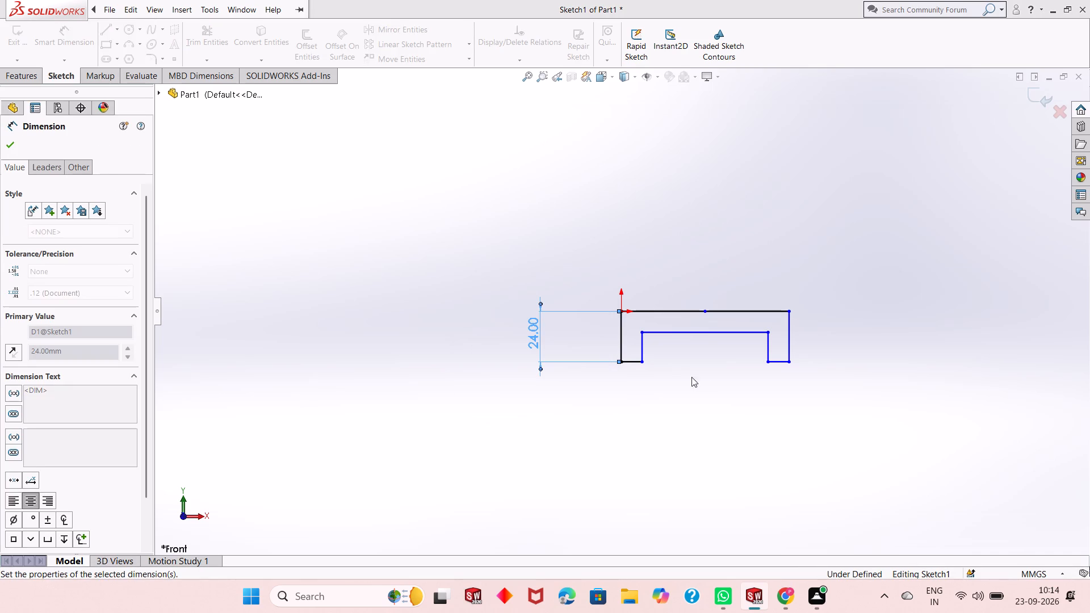
pyautogui.click(630, 360)
pyautogui.click(630, 424)
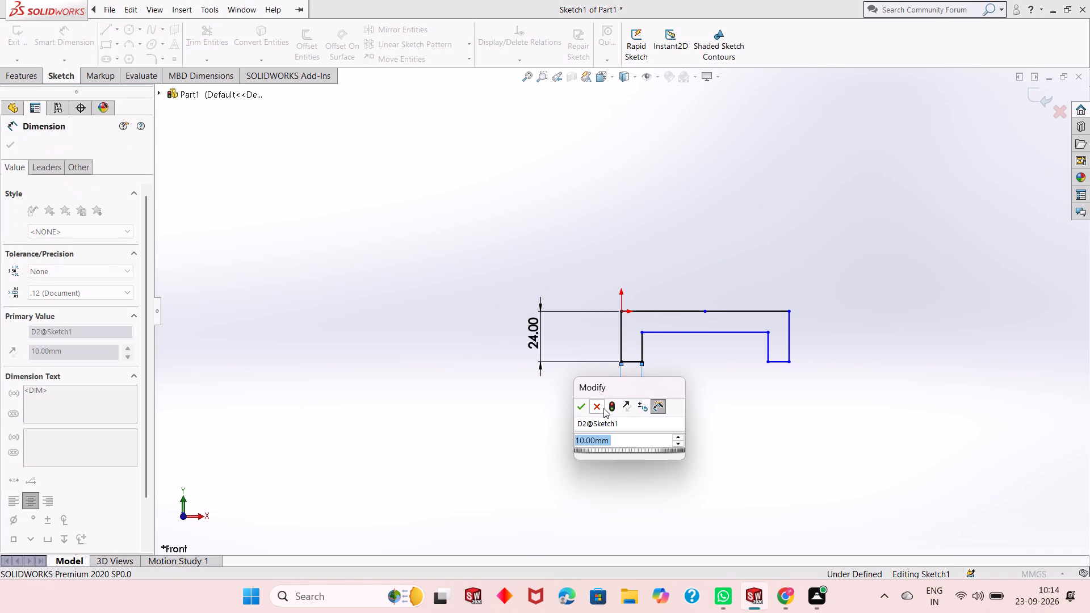
pyautogui.click(576, 404)
pyautogui.click(644, 346)
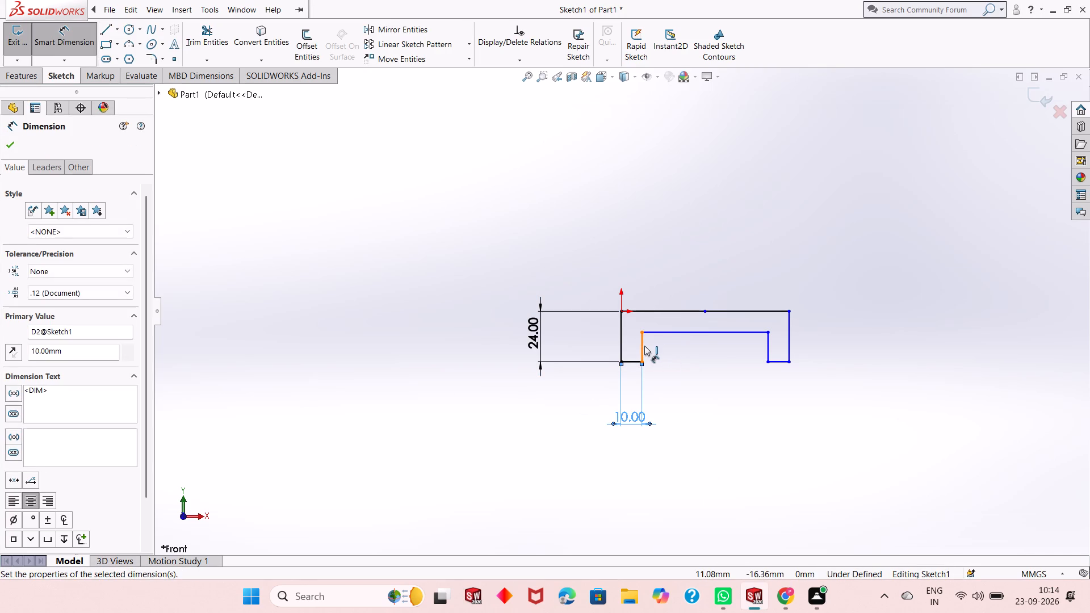
pyautogui.click(591, 347)
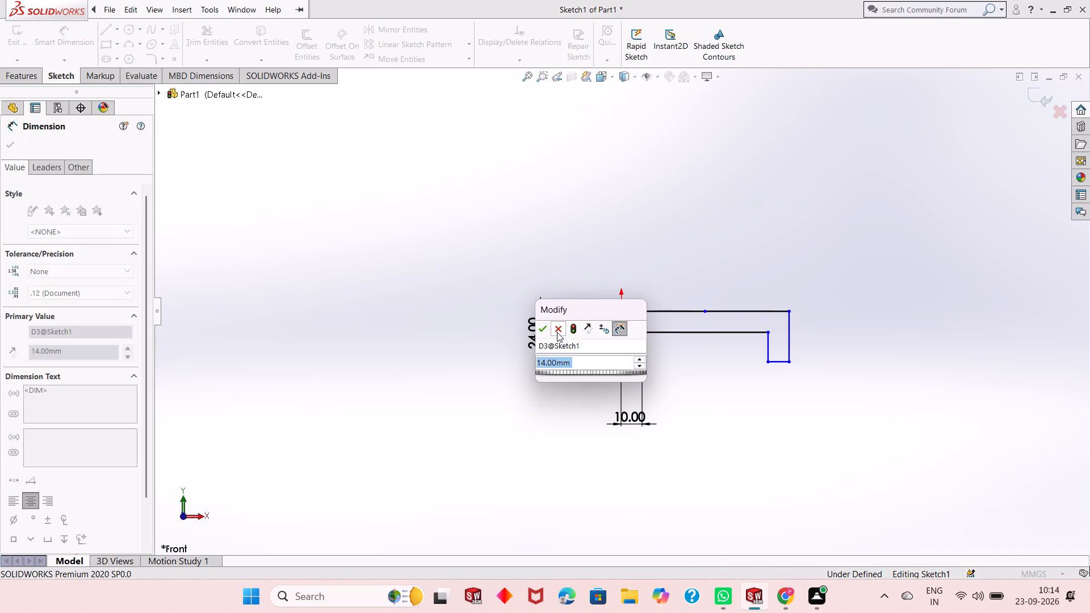
pyautogui.click(540, 330)
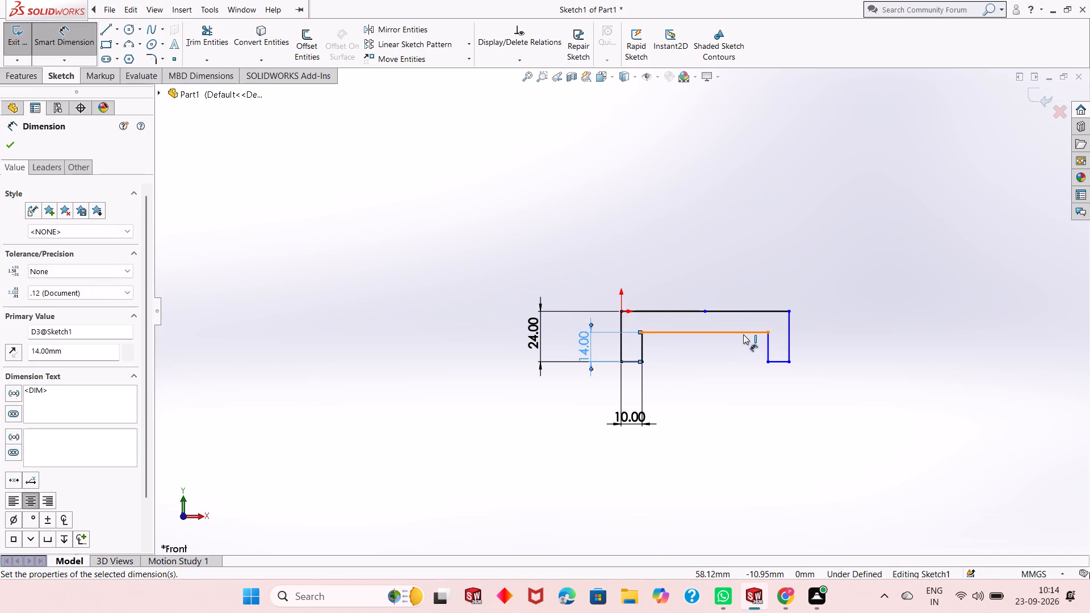
# Dimension the length of the recess's horizontal line and the bottom width of the right leg.
pyautogui.moveTo(743, 334); pyautogui.dragTo(732, 350)
pyautogui.click(735, 436)
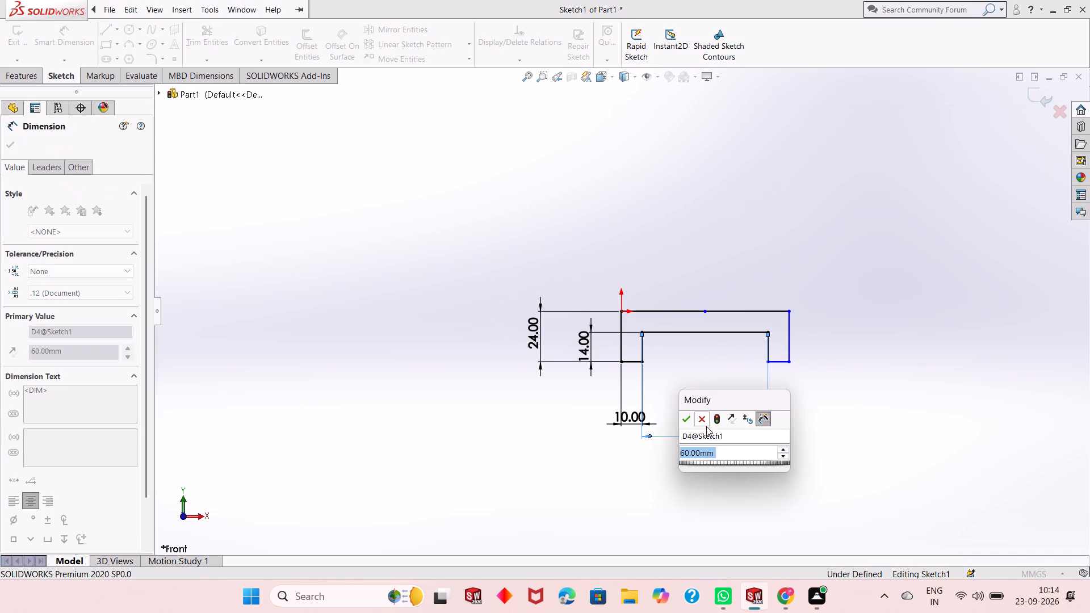
pyautogui.click(684, 421)
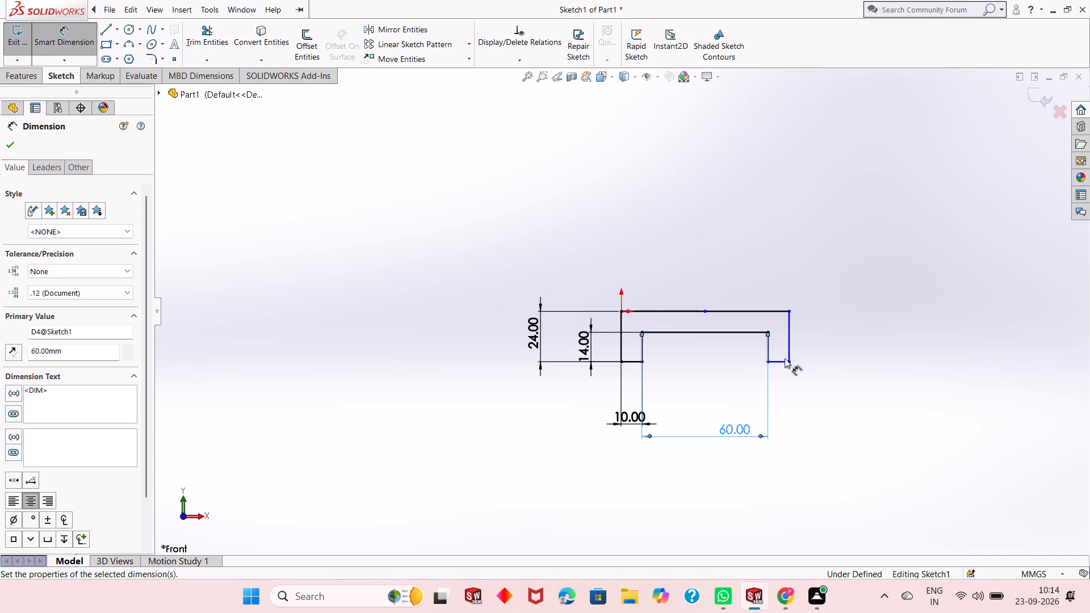
pyautogui.click(783, 362)
pyautogui.click(781, 423)
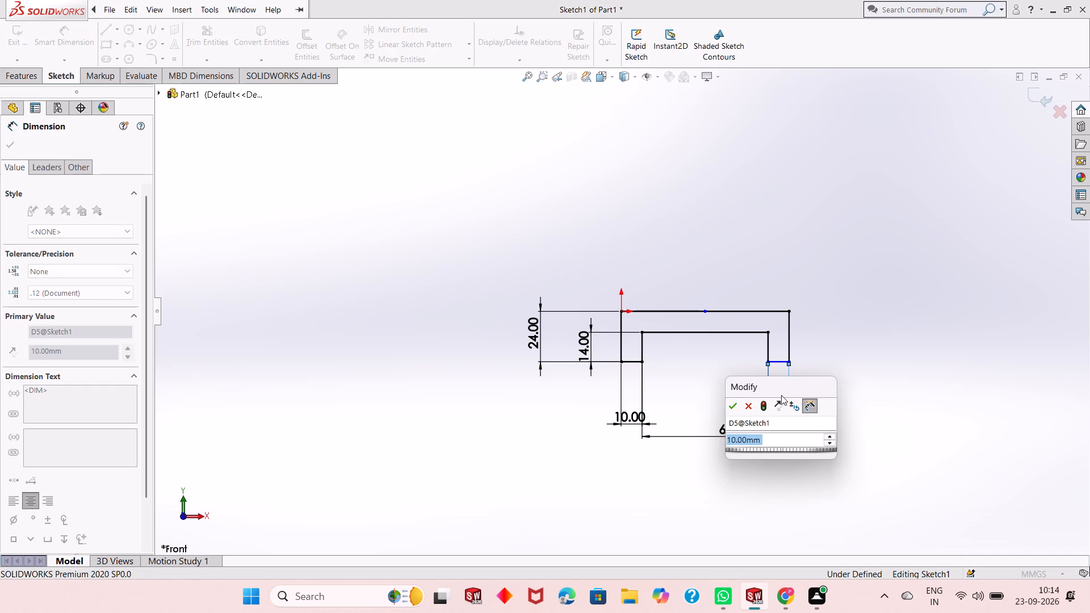
pyautogui.click(735, 407)
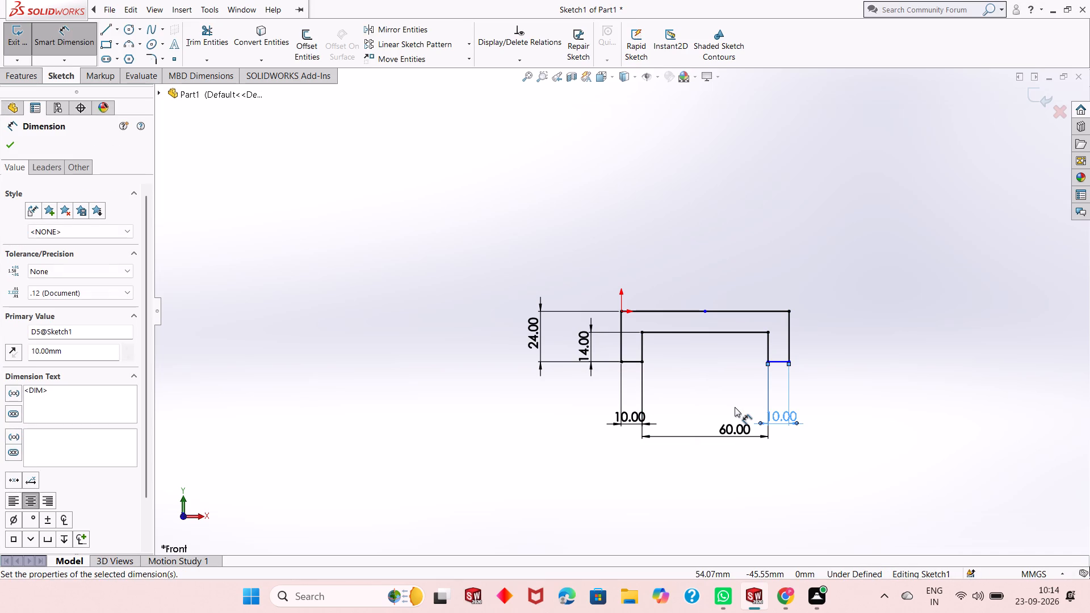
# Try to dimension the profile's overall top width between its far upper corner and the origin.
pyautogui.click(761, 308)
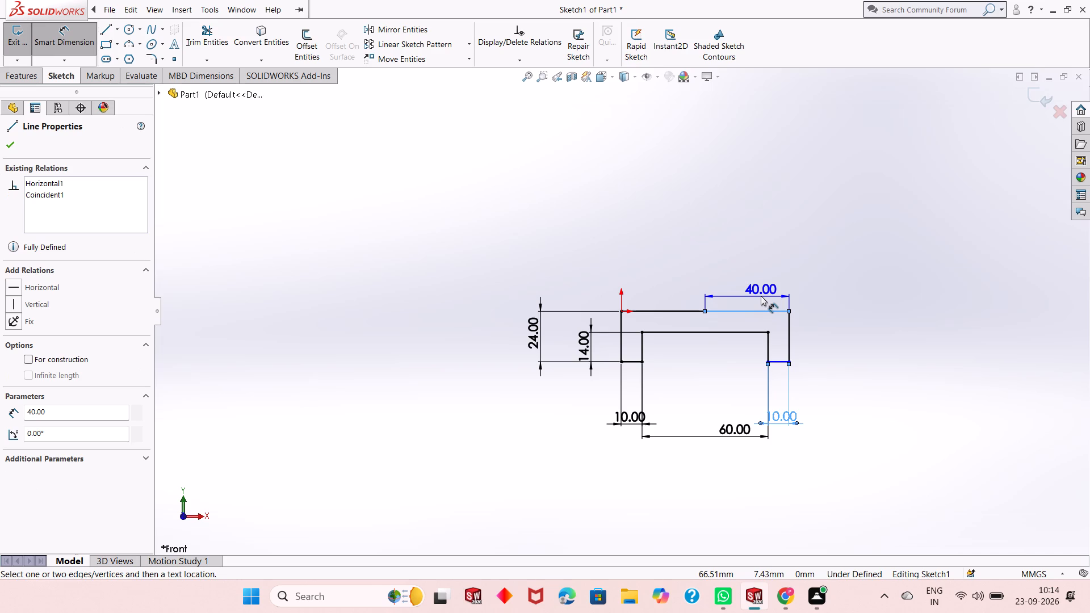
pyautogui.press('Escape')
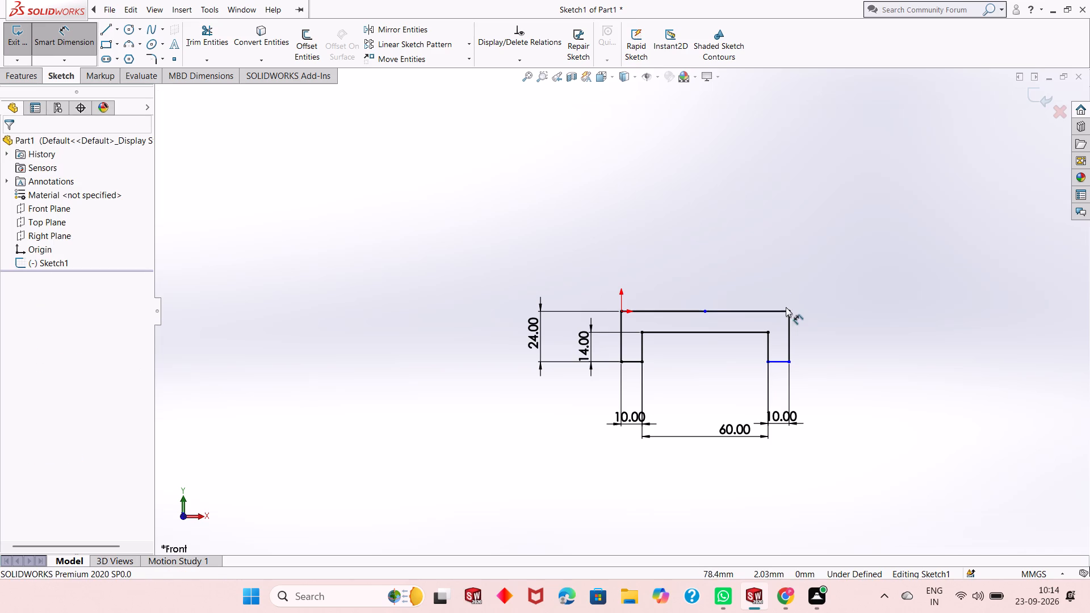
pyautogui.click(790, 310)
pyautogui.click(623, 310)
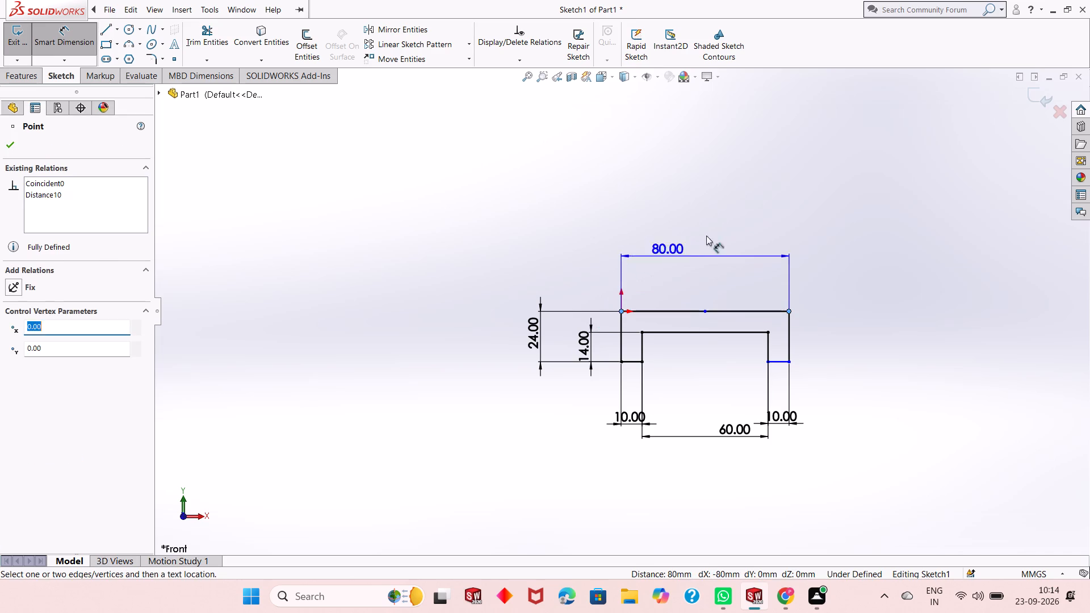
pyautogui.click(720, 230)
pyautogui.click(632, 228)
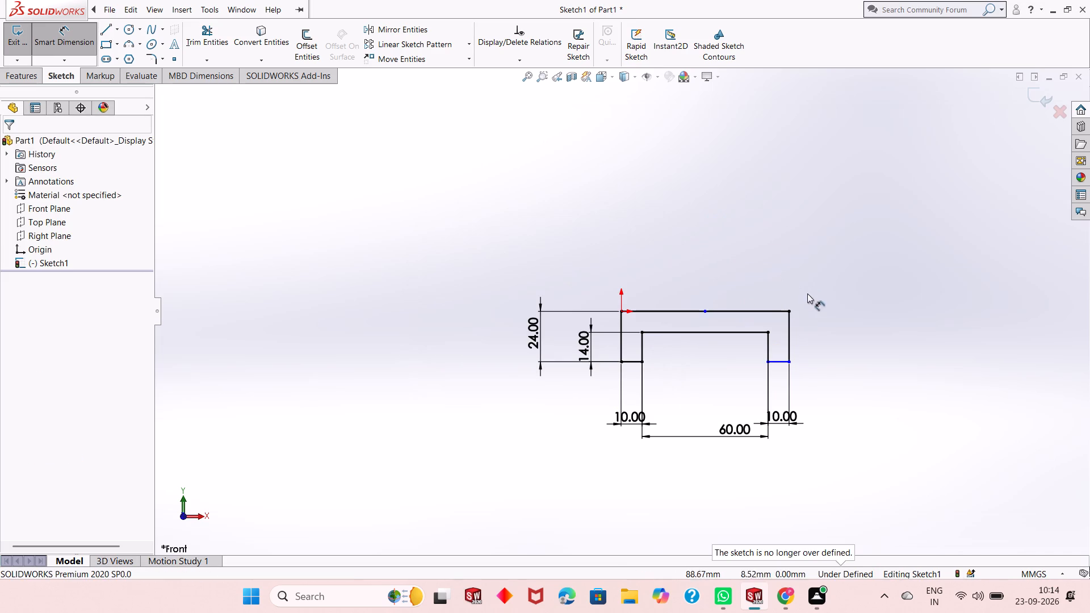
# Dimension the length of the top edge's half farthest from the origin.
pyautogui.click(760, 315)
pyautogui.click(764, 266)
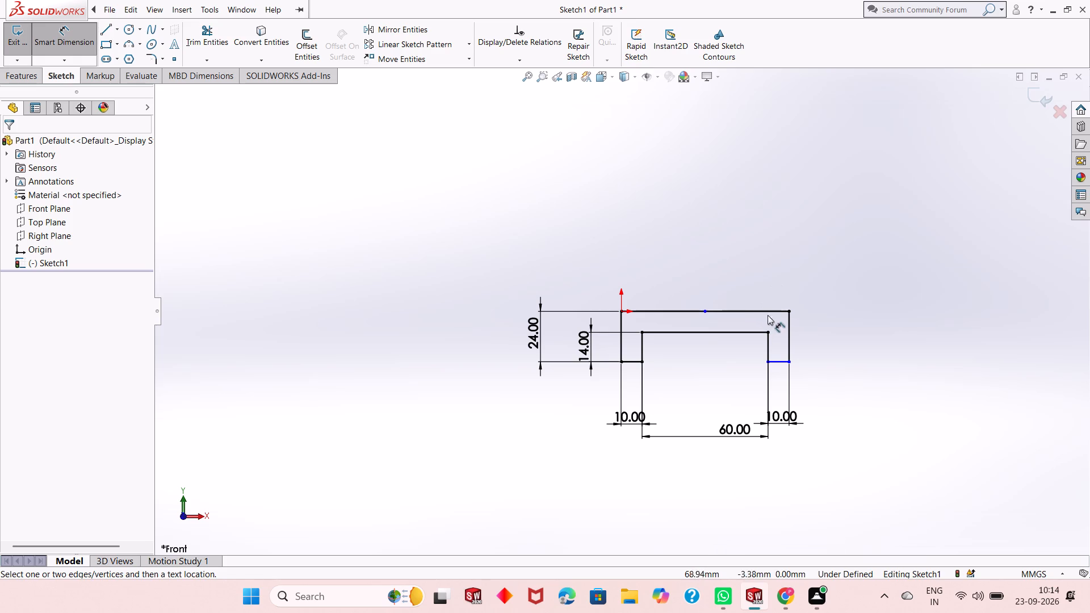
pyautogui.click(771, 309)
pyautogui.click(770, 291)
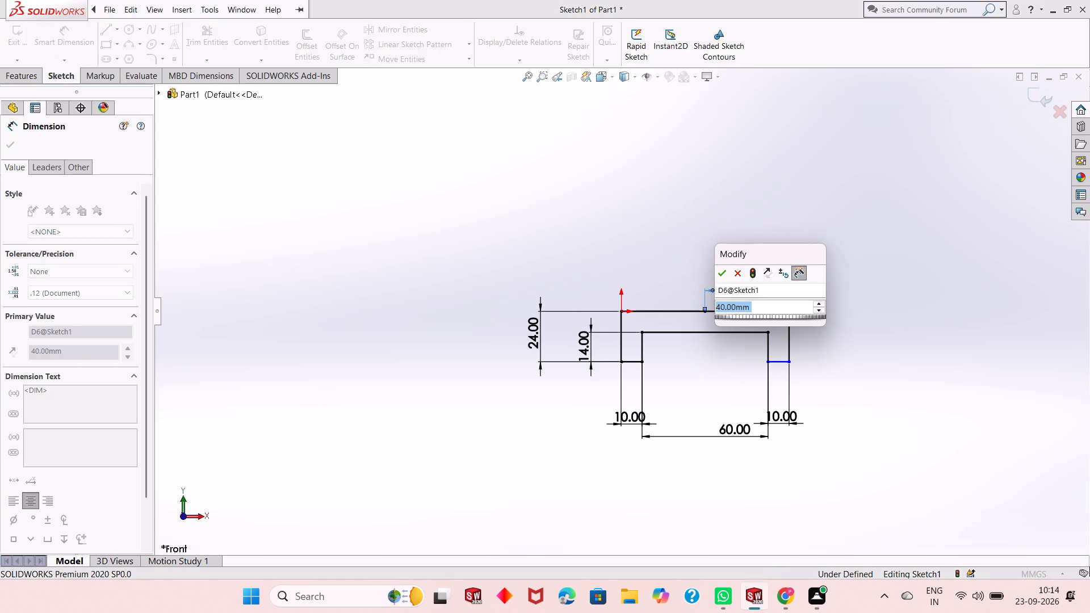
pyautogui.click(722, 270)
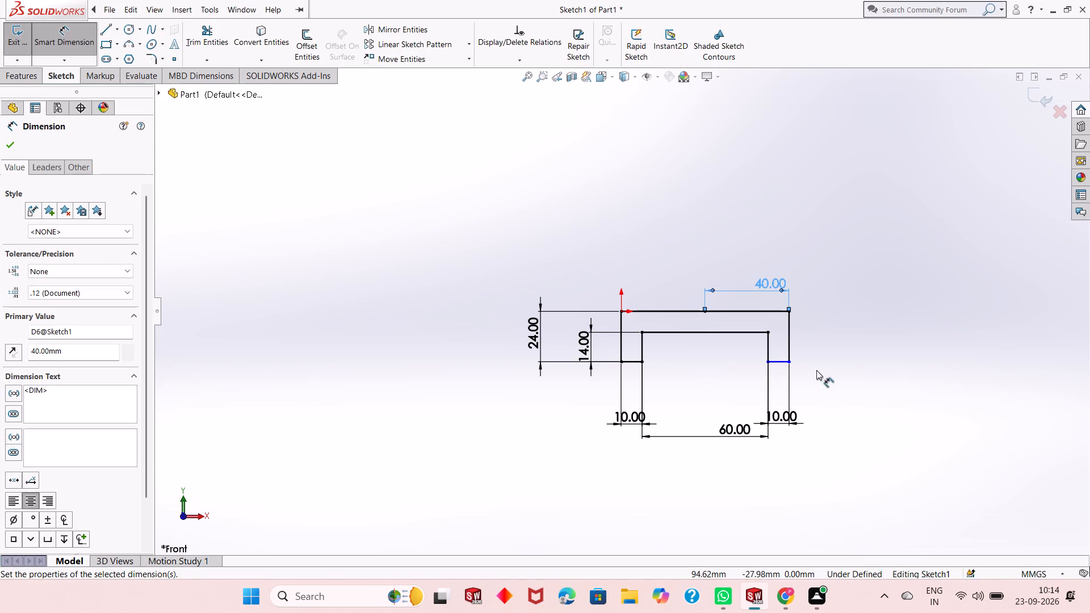
# Dimension the outer height of the right leg and leave the Smart Dimension command.
pyautogui.click(789, 345)
pyautogui.click(852, 337)
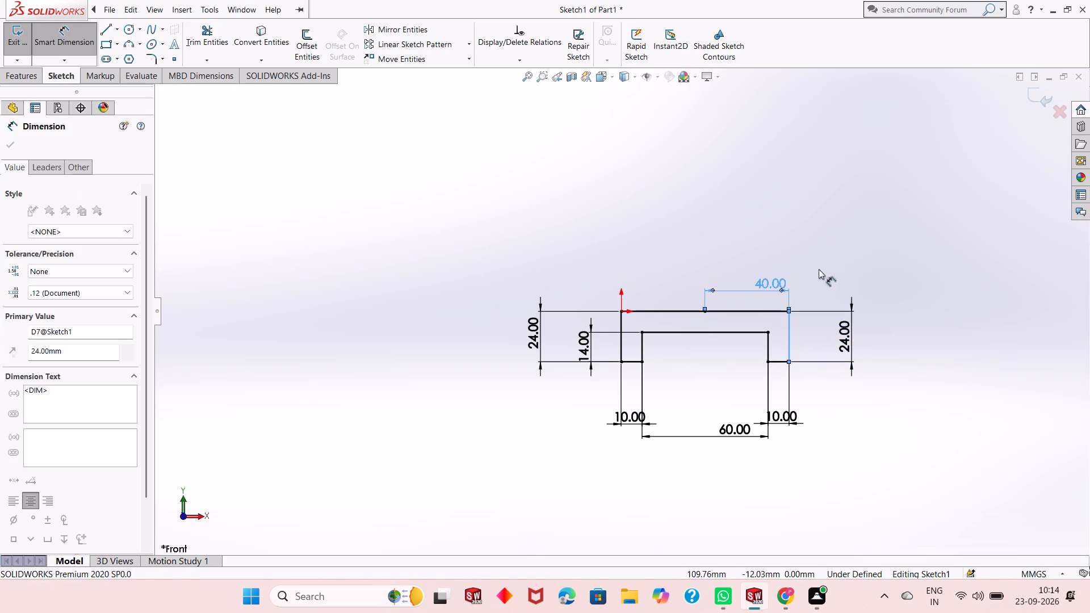
pyautogui.click(798, 322)
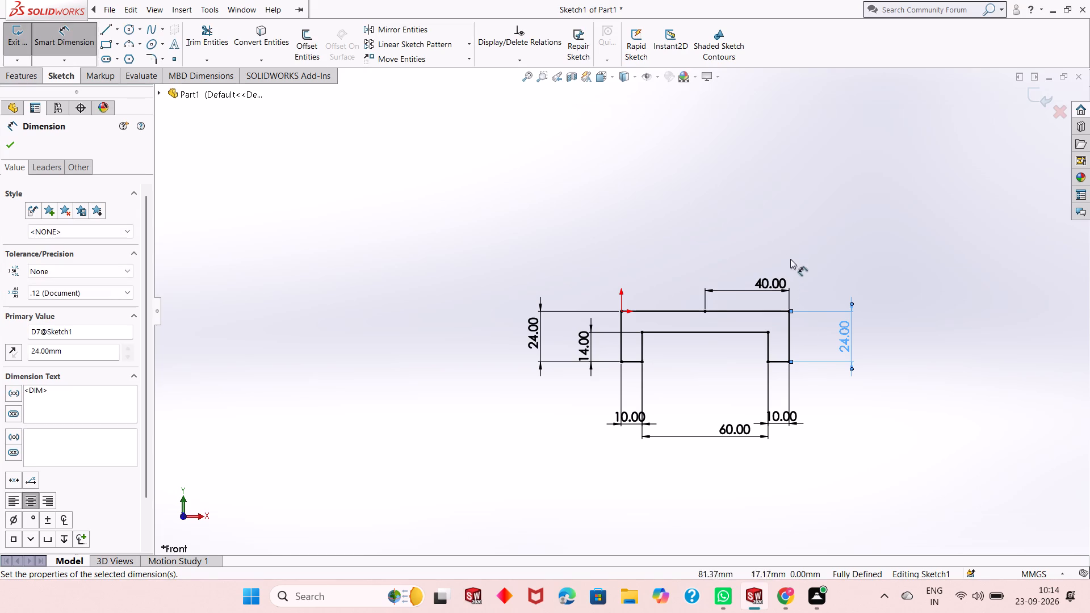
pyautogui.rightClick(777, 236)
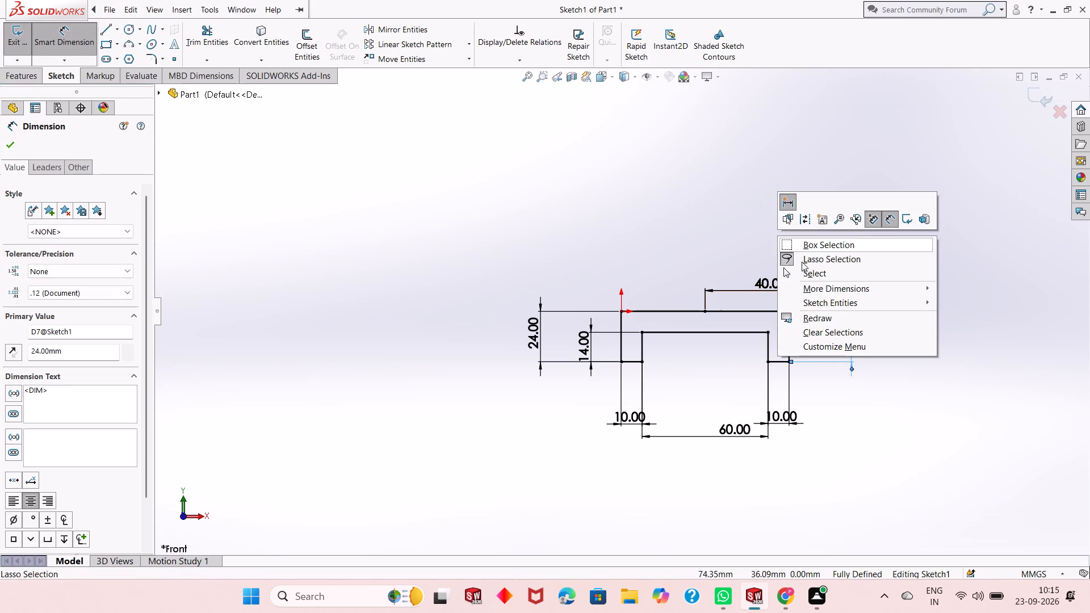
pyautogui.click(812, 276)
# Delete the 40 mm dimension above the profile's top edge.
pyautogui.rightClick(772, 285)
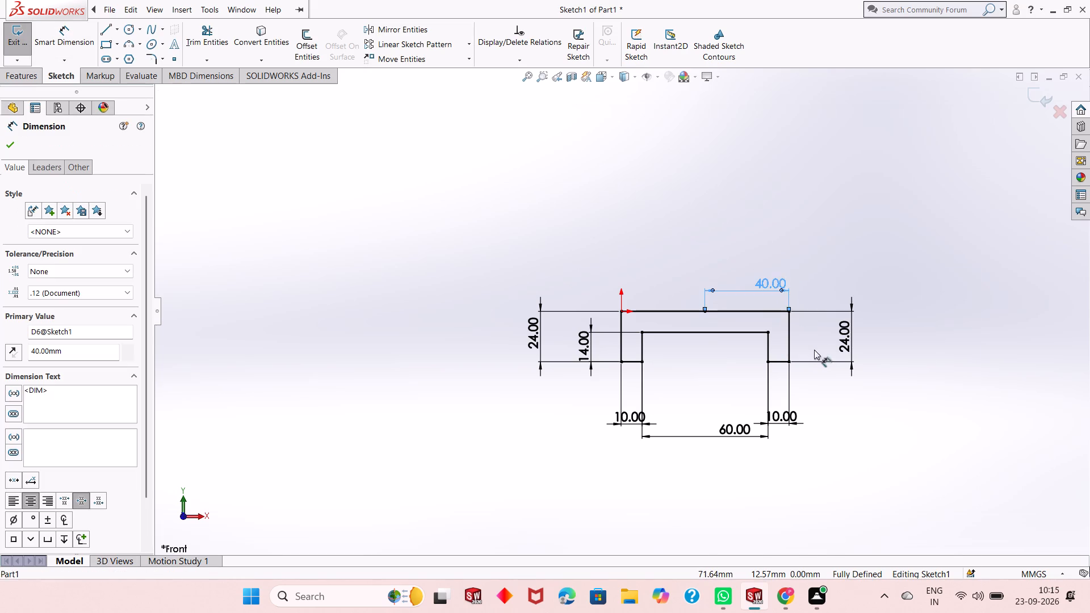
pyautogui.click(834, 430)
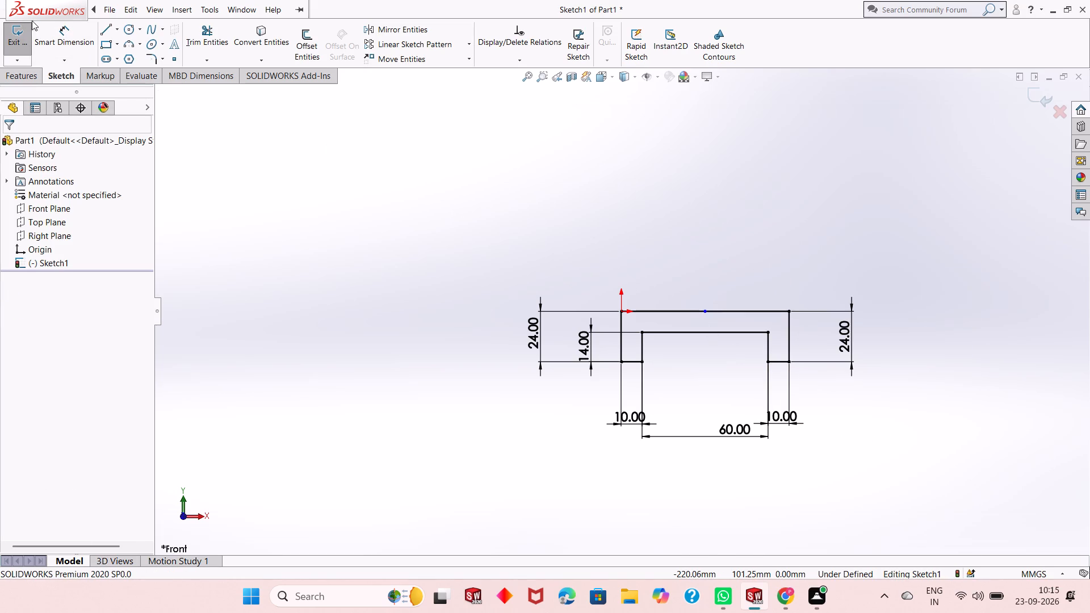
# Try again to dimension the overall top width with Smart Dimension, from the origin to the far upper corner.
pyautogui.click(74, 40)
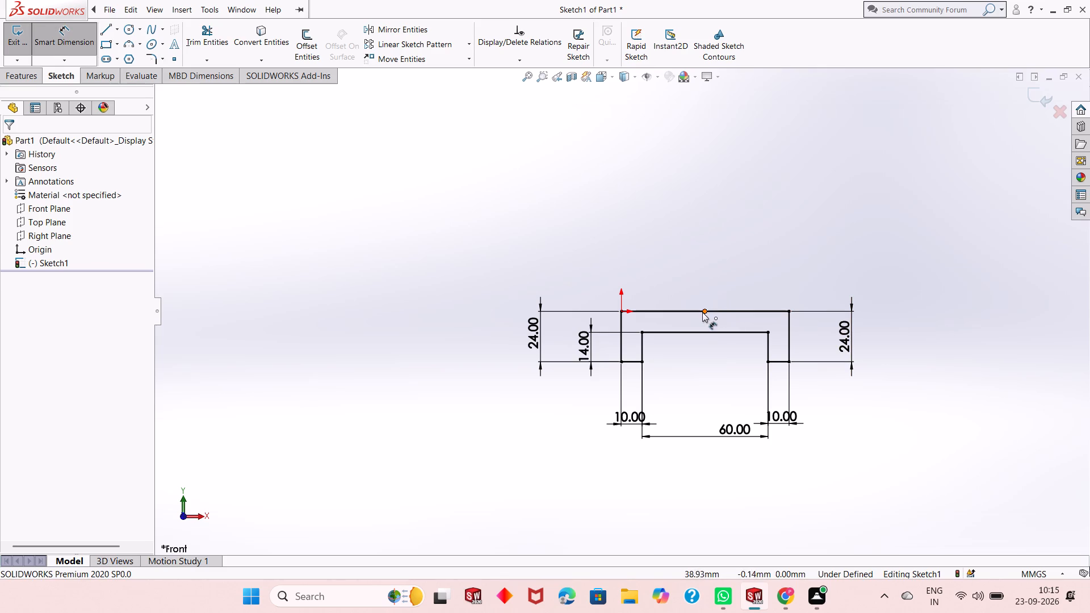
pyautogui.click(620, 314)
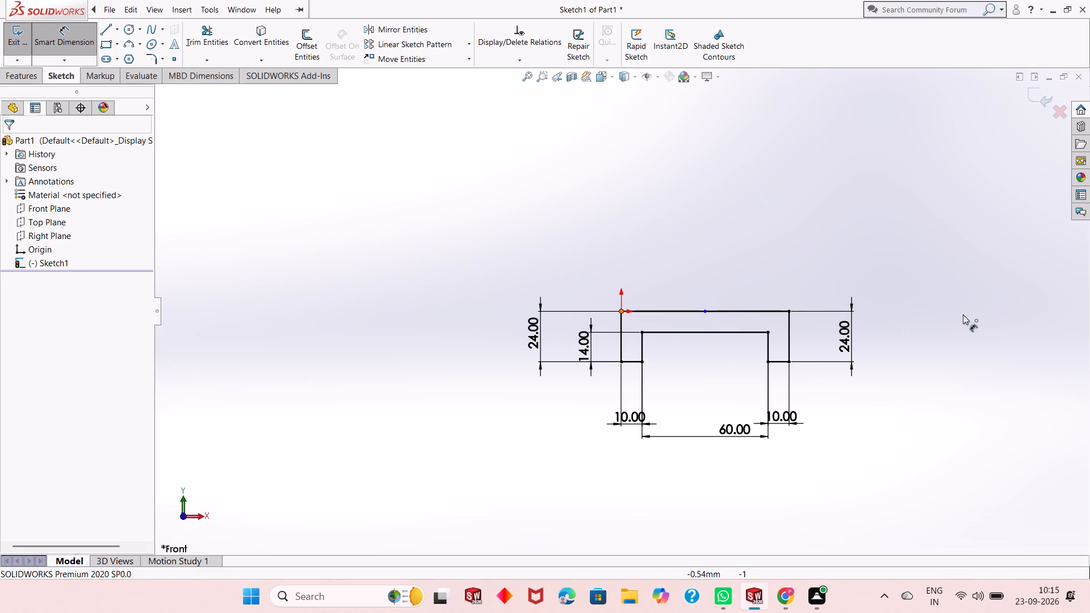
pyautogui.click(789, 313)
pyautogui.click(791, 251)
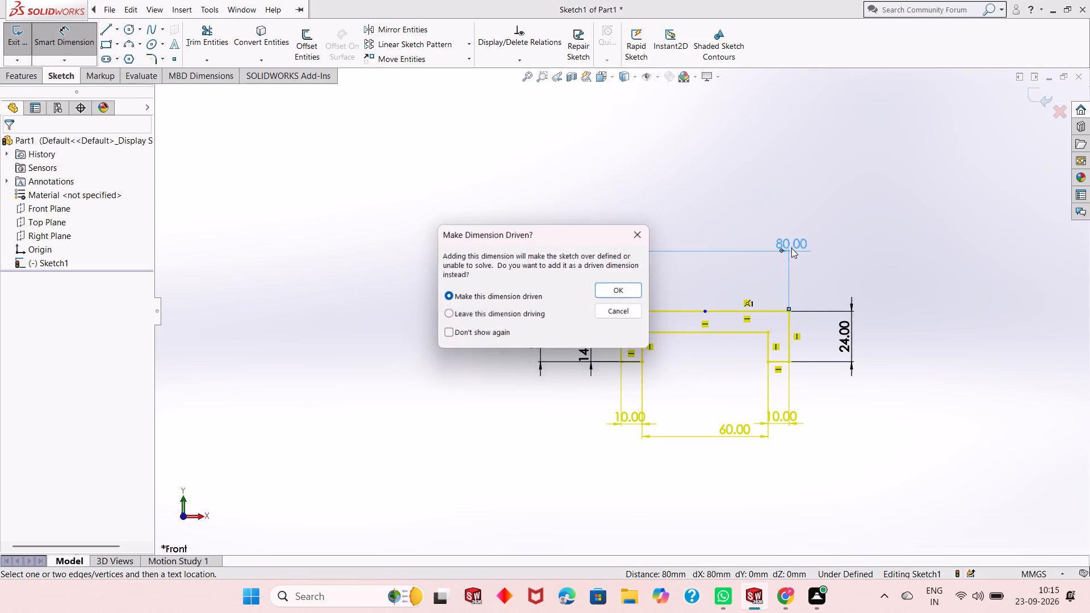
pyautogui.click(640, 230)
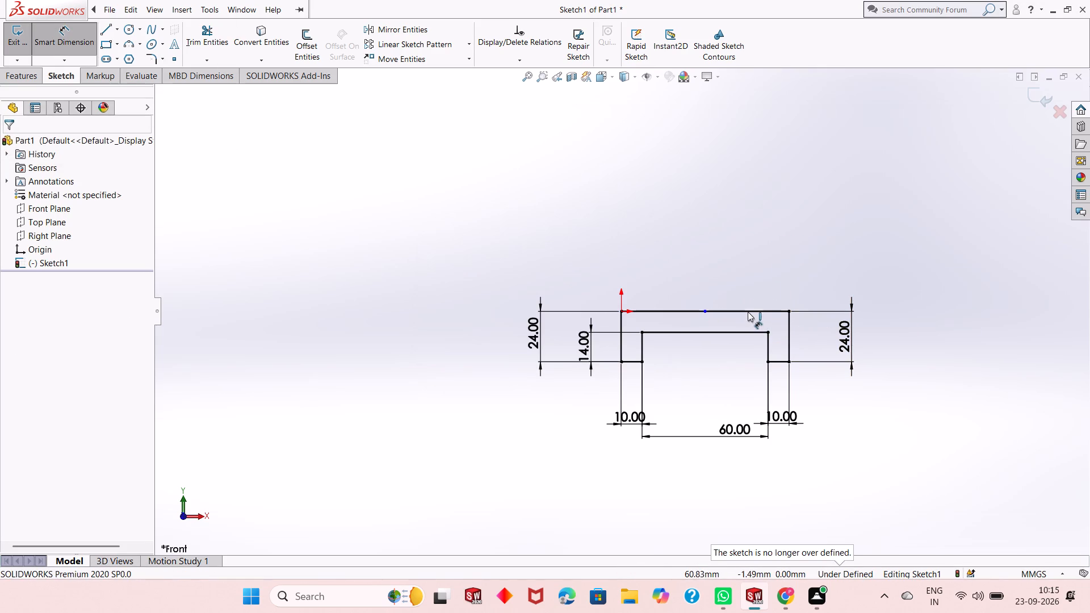
# Dimension the right half of the profile's top edge and leave the dimensioning command.
pyautogui.click(747, 311)
pyautogui.click(748, 273)
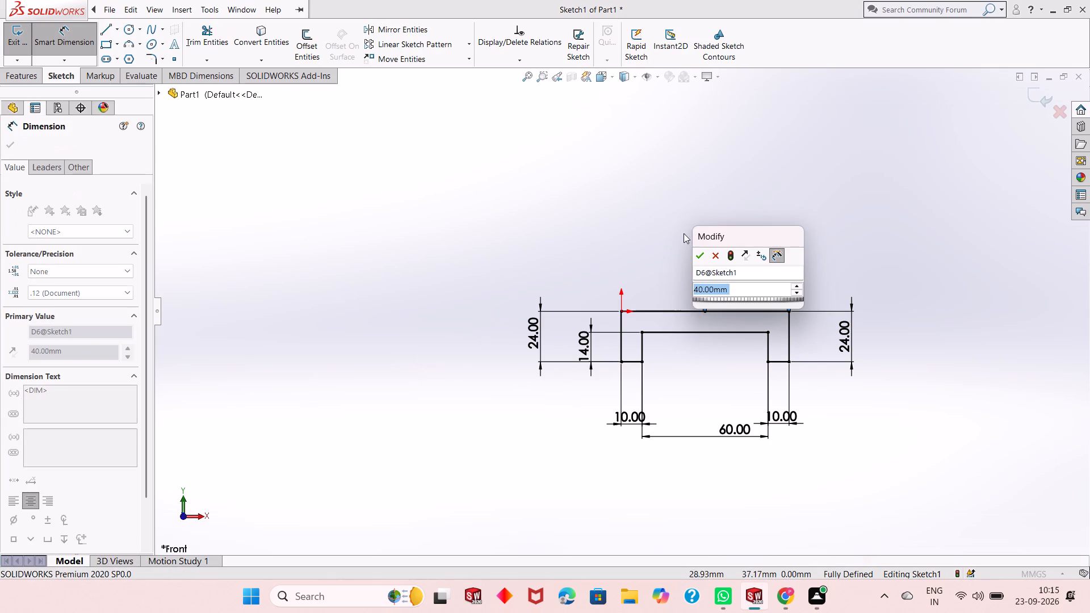
pyautogui.click(703, 259)
pyautogui.rightClick(884, 282)
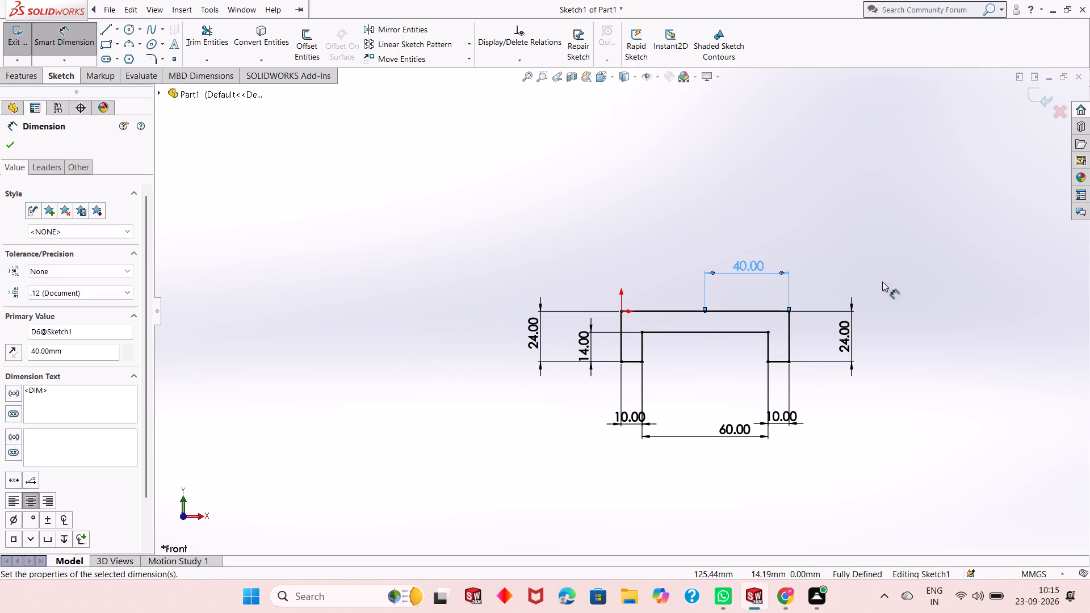
pyautogui.click(896, 316)
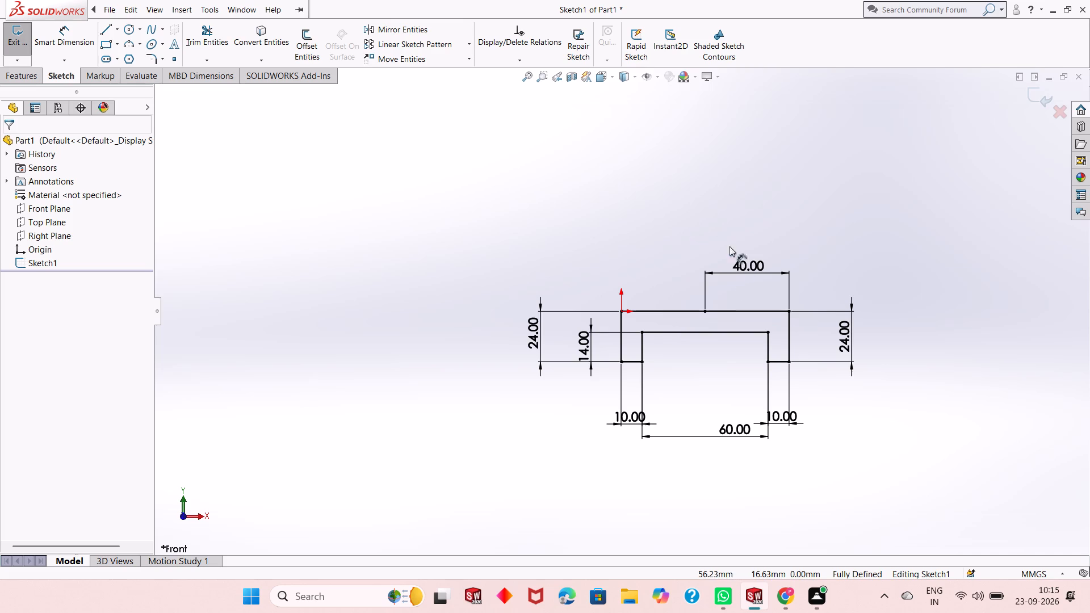
# Extrude the channel profile as a blind boss, 50 mm deep in the reversed direction from the sketch plane.
pyautogui.click(22, 70)
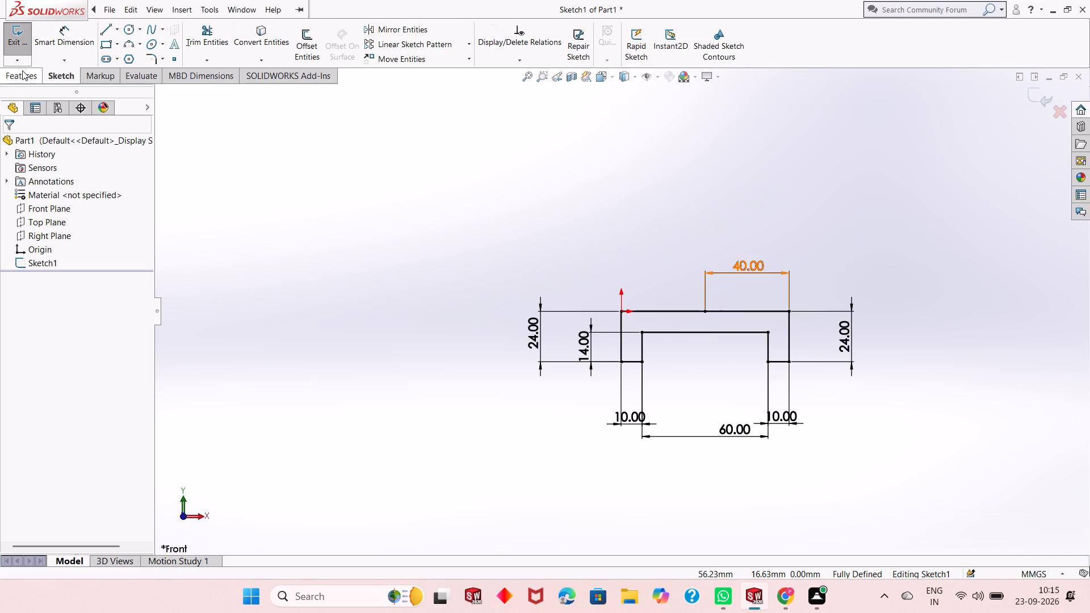
pyautogui.click(30, 12)
pyautogui.click(24, 50)
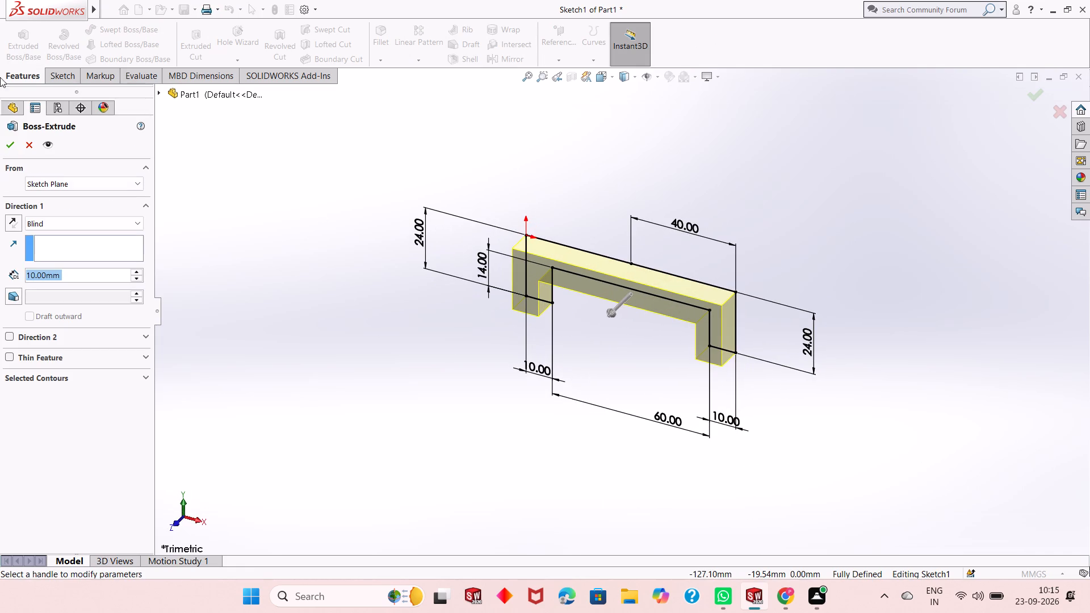
pyautogui.click(14, 223)
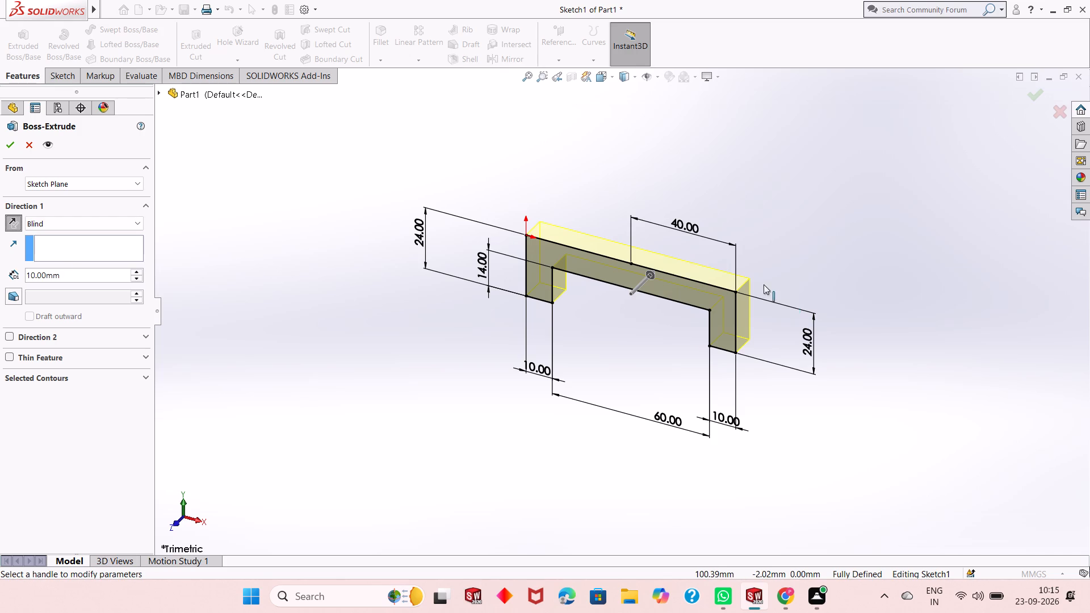
pyautogui.scroll(-2, 690, 259)
pyautogui.scroll(-3, 676, 322)
pyautogui.scroll(2, 634, 213)
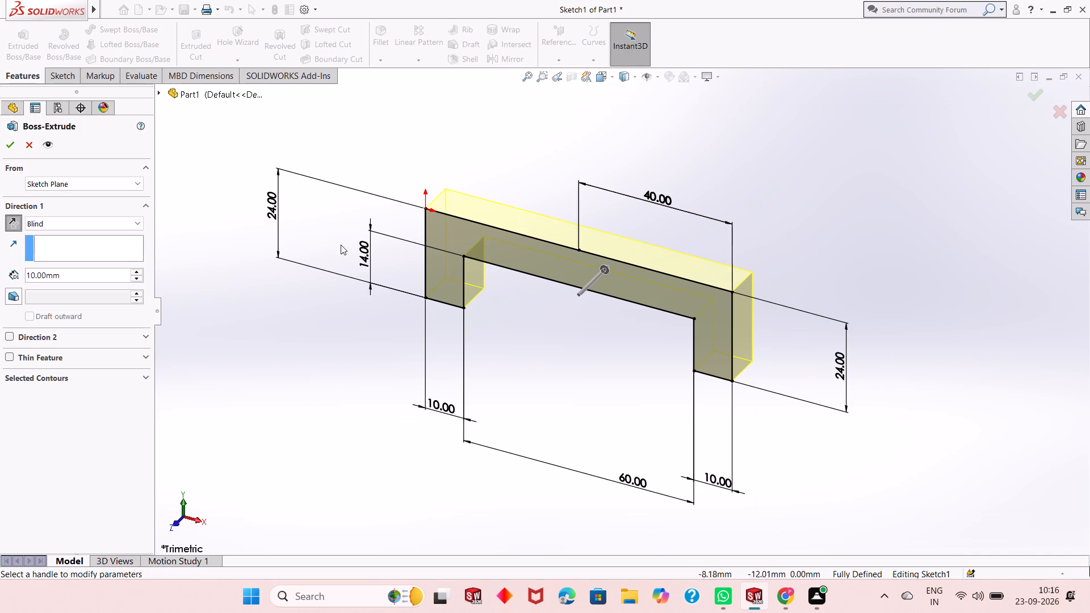
pyautogui.doubleClick(78, 276)
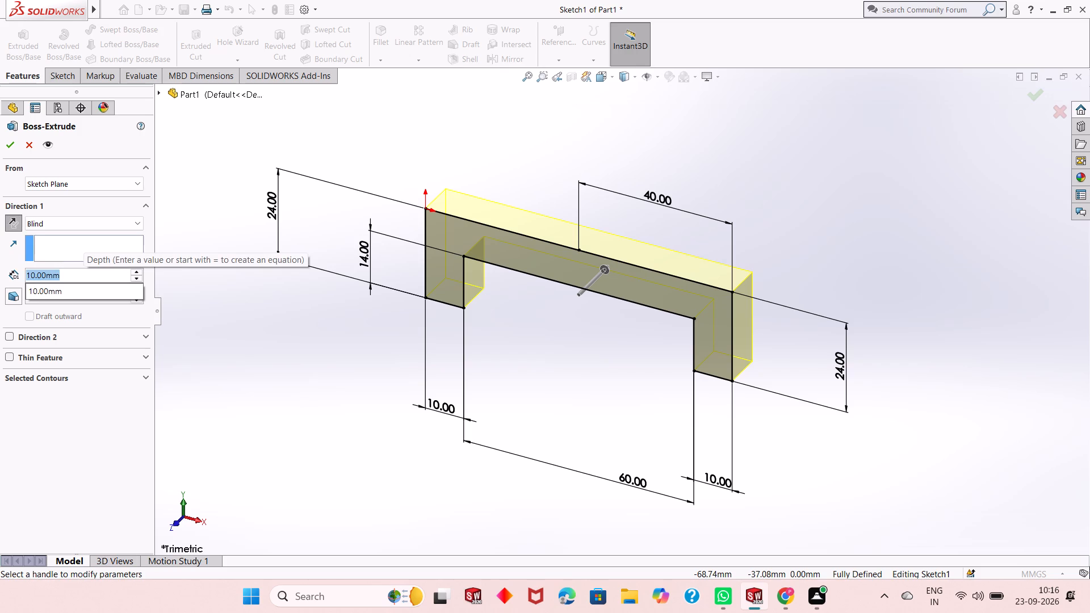
pyautogui.moveTo(619, 398); pyautogui.dragTo(627, 393, button='middle')
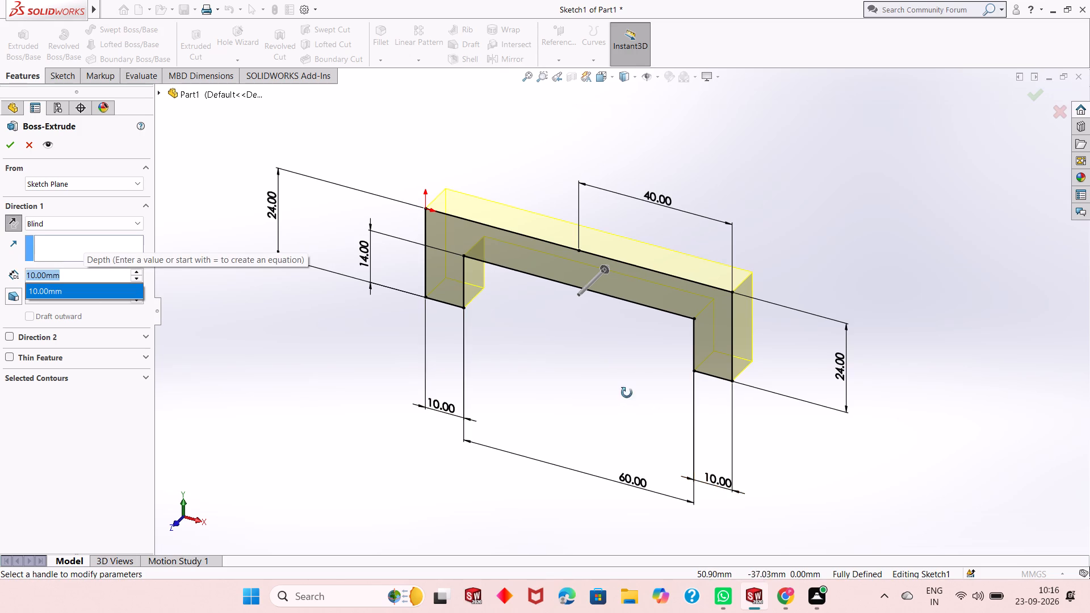
pyautogui.moveTo(627, 393); pyautogui.dragTo(757, 405, button='middle')
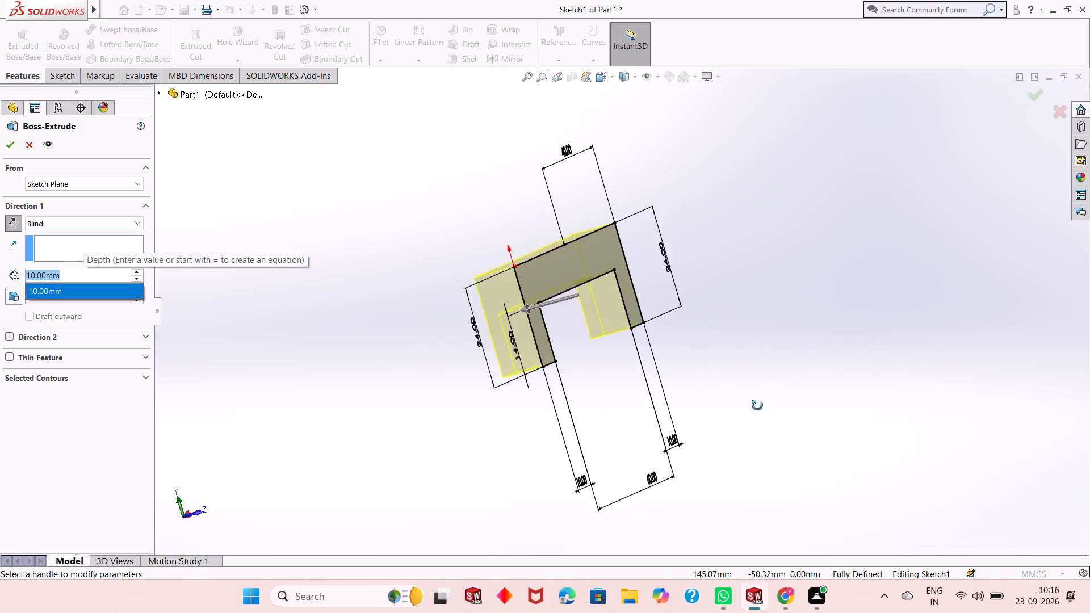
pyautogui.moveTo(757, 405); pyautogui.dragTo(770, 417, button='middle')
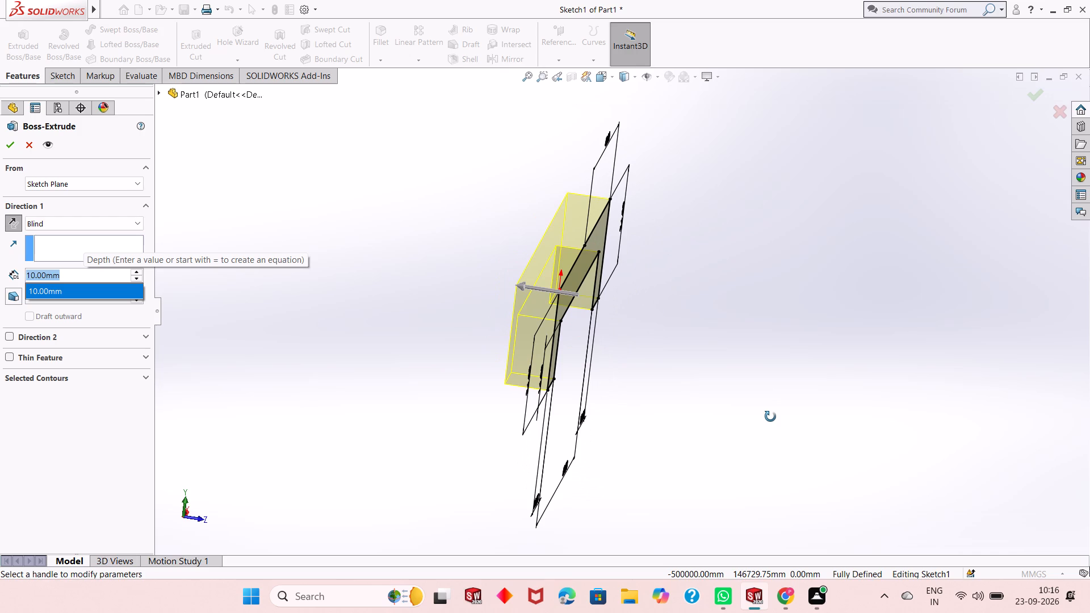
pyautogui.write('50')
pyautogui.press('Return')
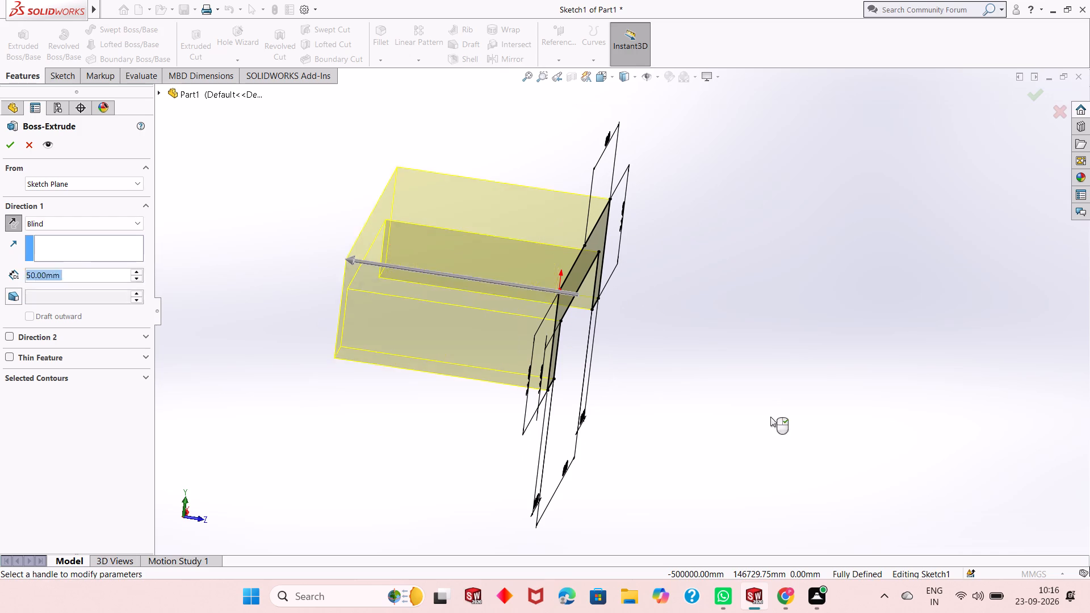
pyautogui.click(17, 152)
pyautogui.click(242, 212)
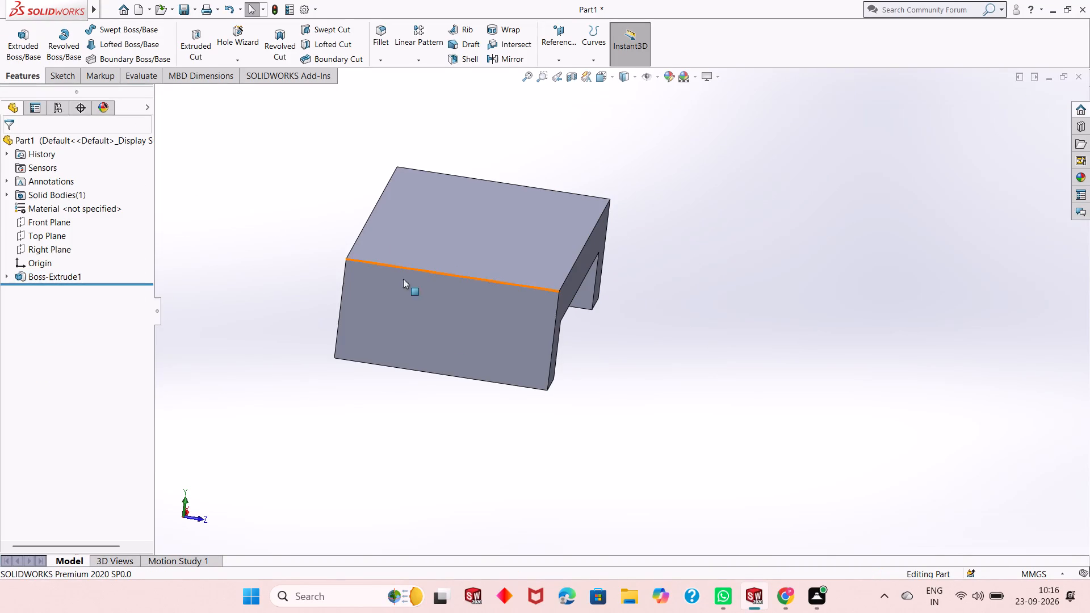
# Open a new sketch on the flat top face of the extruded channel and view it face-on.
pyautogui.moveTo(464, 349); pyautogui.dragTo(454, 334, button='middle')
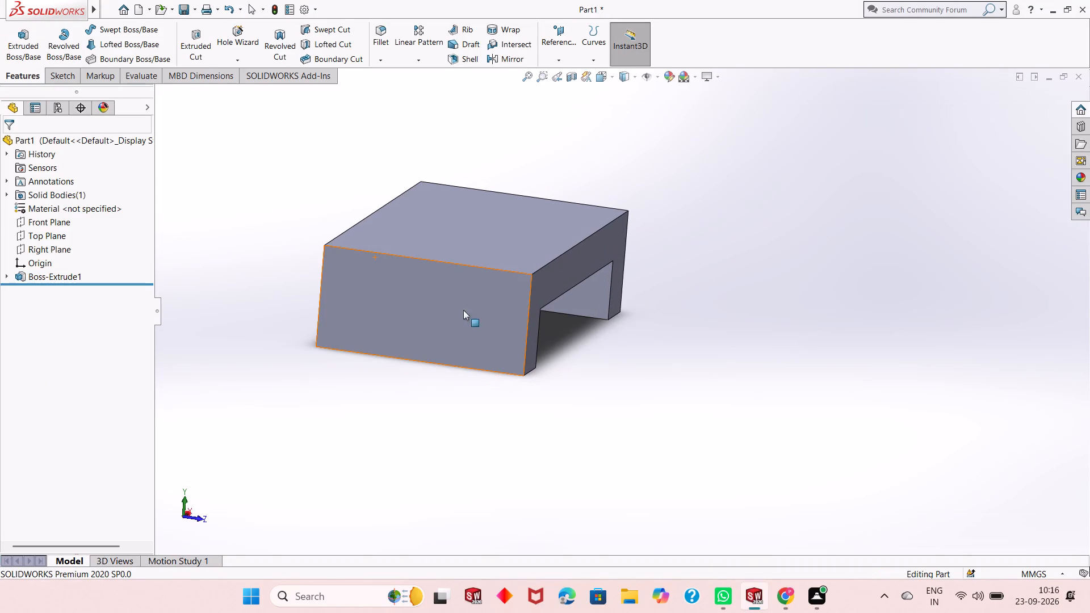
pyautogui.moveTo(607, 314); pyautogui.dragTo(579, 303, button='middle')
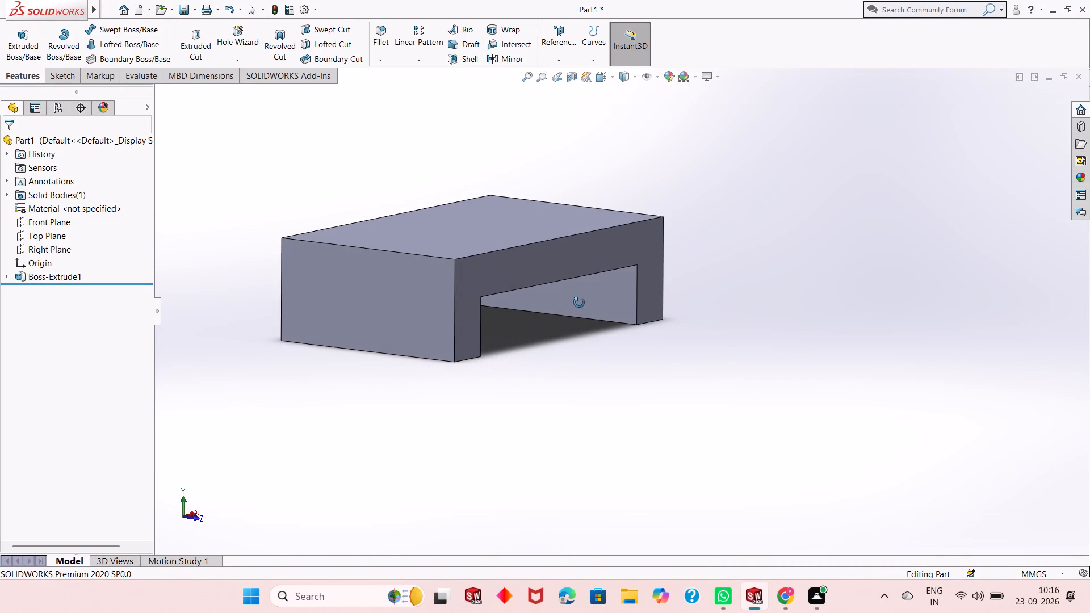
pyautogui.moveTo(579, 303); pyautogui.dragTo(607, 331, button='middle')
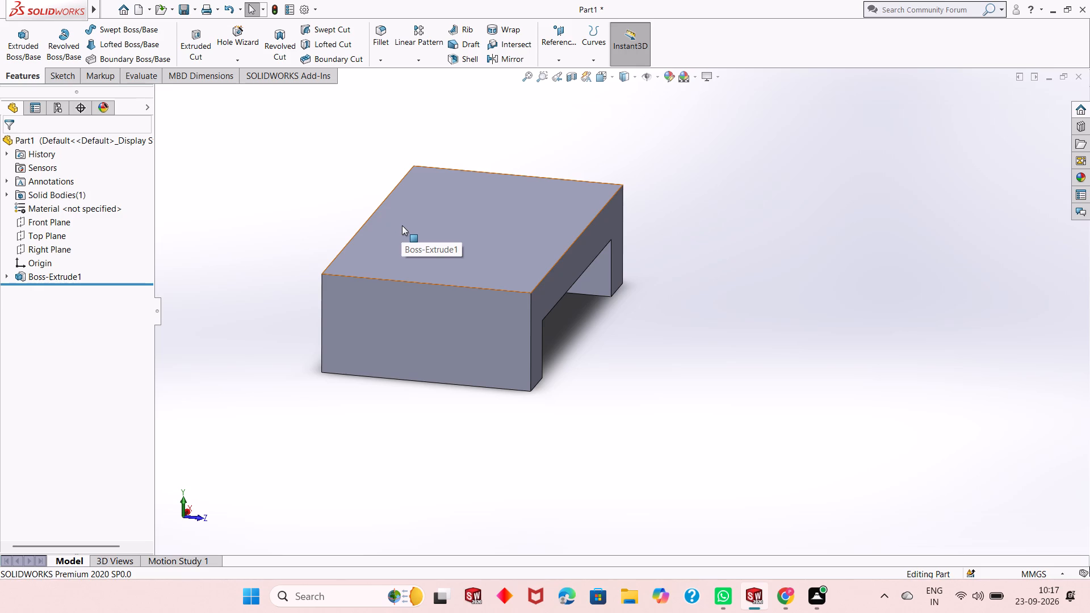
pyautogui.click(402, 225)
pyautogui.click(446, 191)
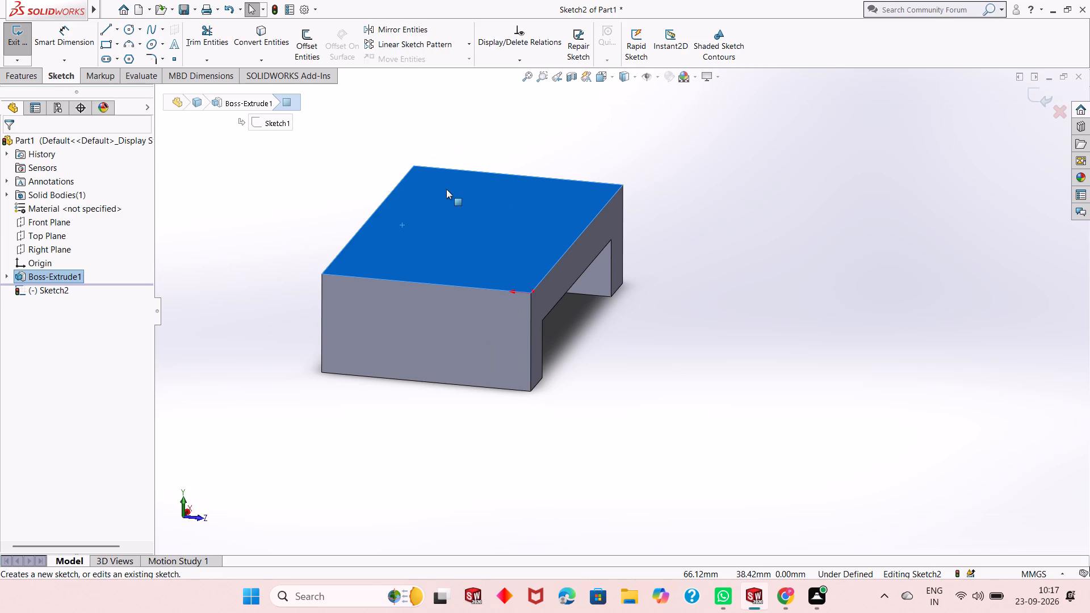
pyautogui.hotkey('ctrl', '8')
pyautogui.press('Escape')
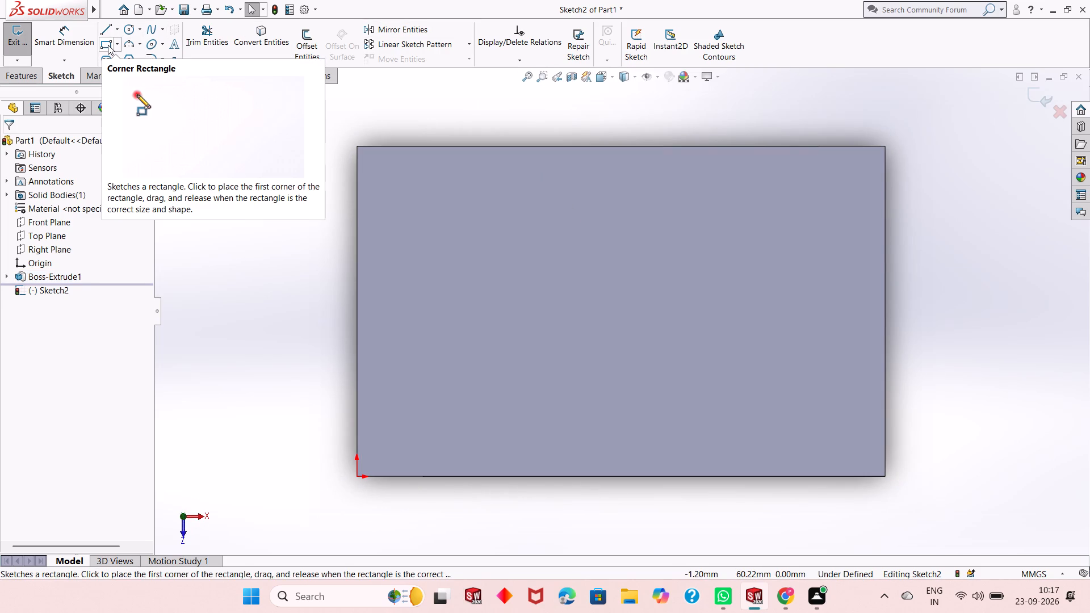
# Sketch a corner rectangle from the top face's far origin-side corner across the full width, about 13.6 mm deep.
pyautogui.click(108, 45)
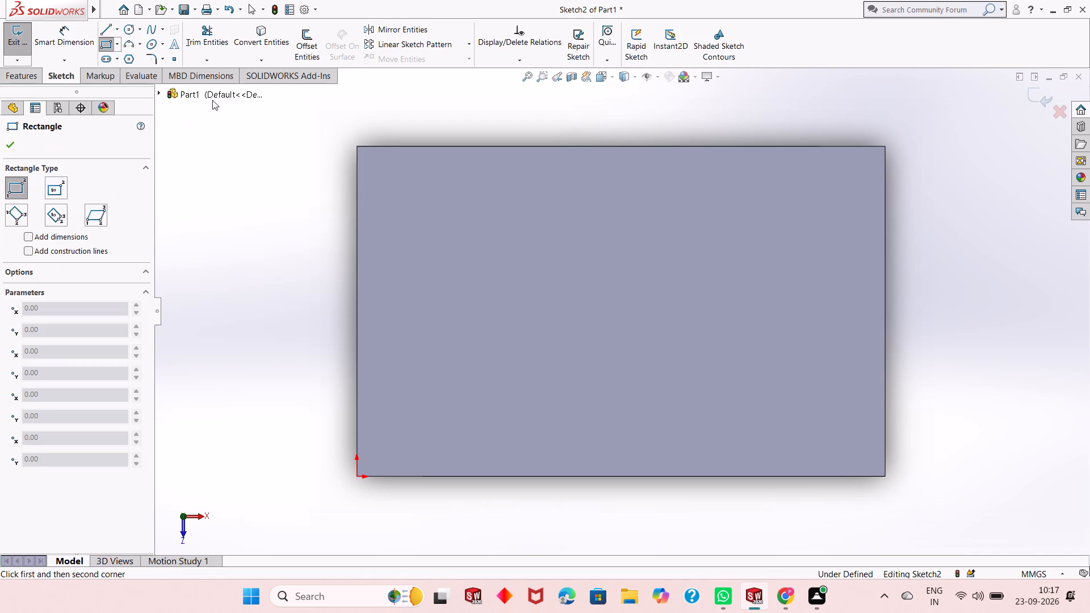
pyautogui.click(357, 148)
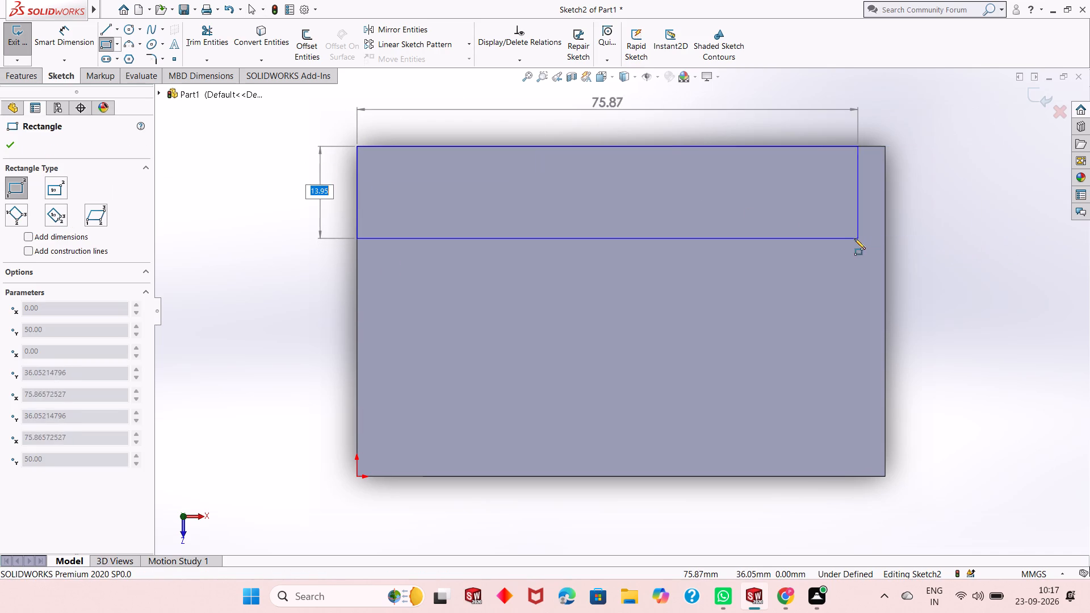
pyautogui.click(886, 236)
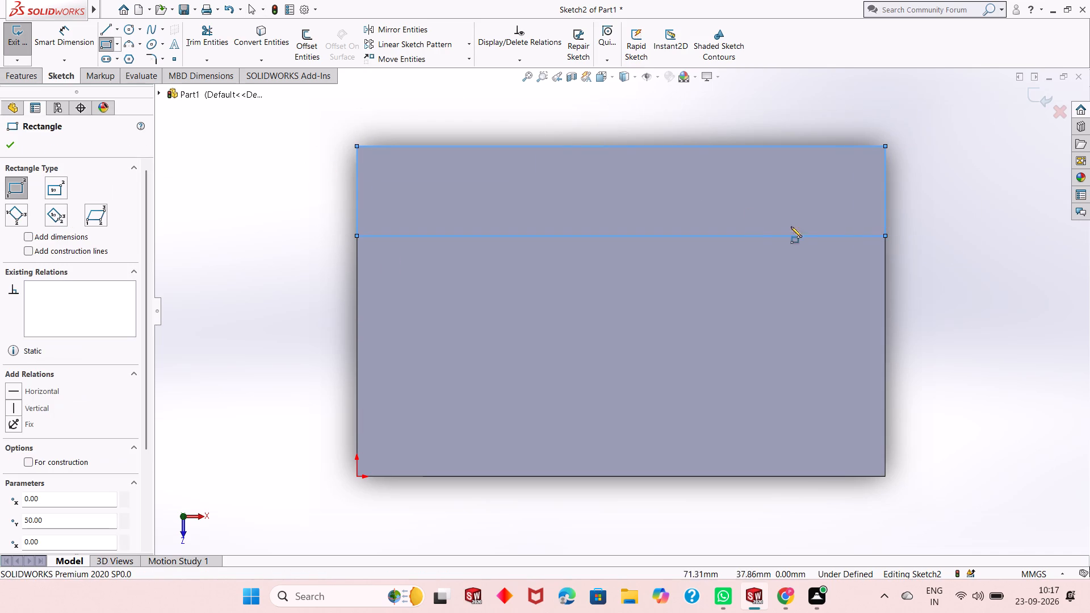
pyautogui.rightClick(216, 187)
pyautogui.click(242, 200)
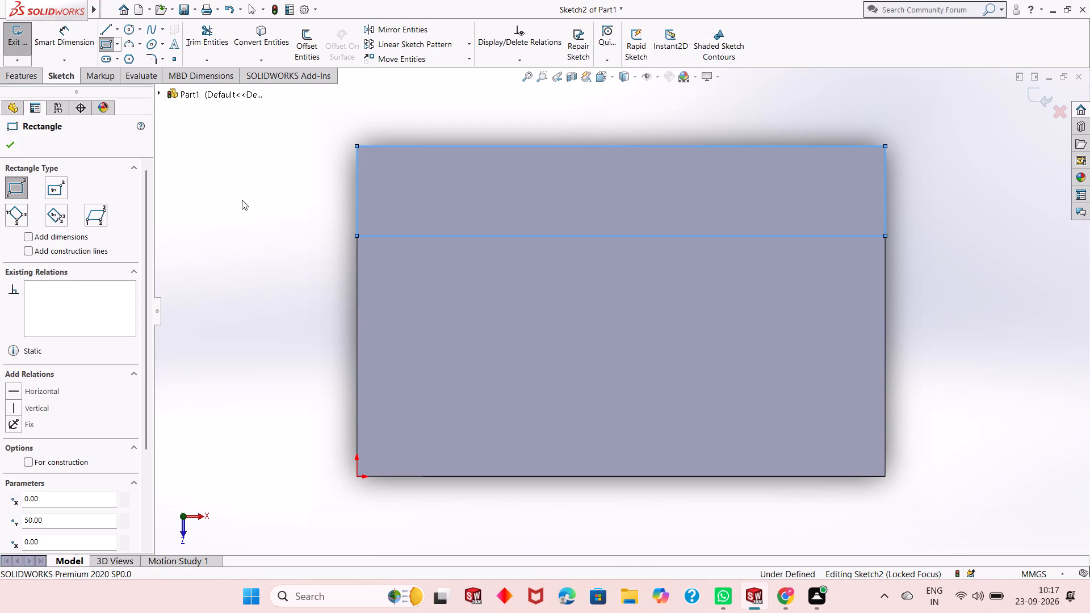
# Dimension the rectangle's short side along the face's edge with Smart Dimension and set it to 24 mm.
pyautogui.click(72, 46)
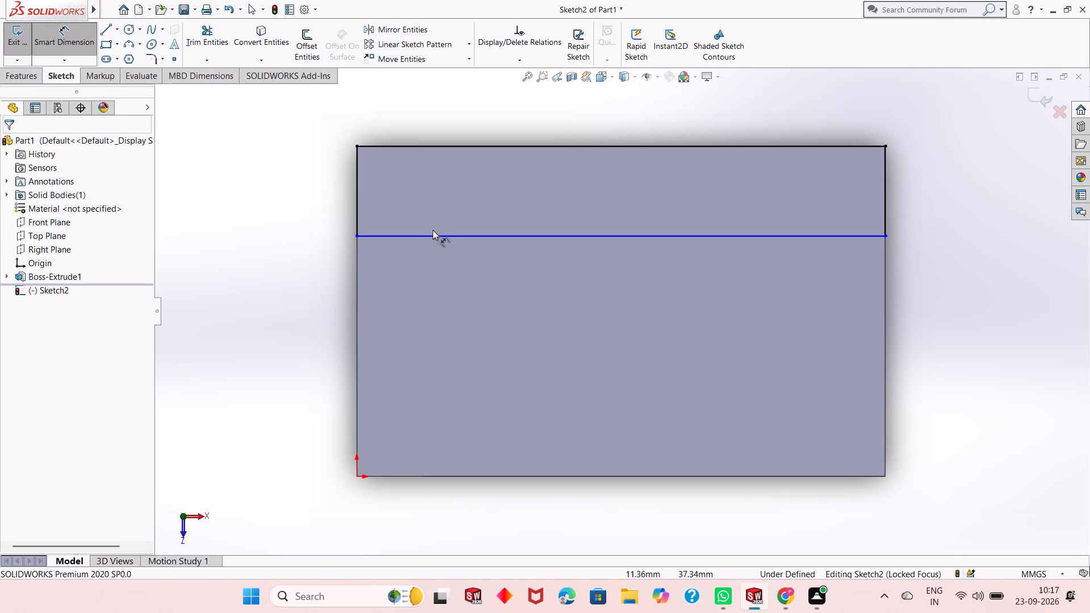
pyautogui.click(358, 187)
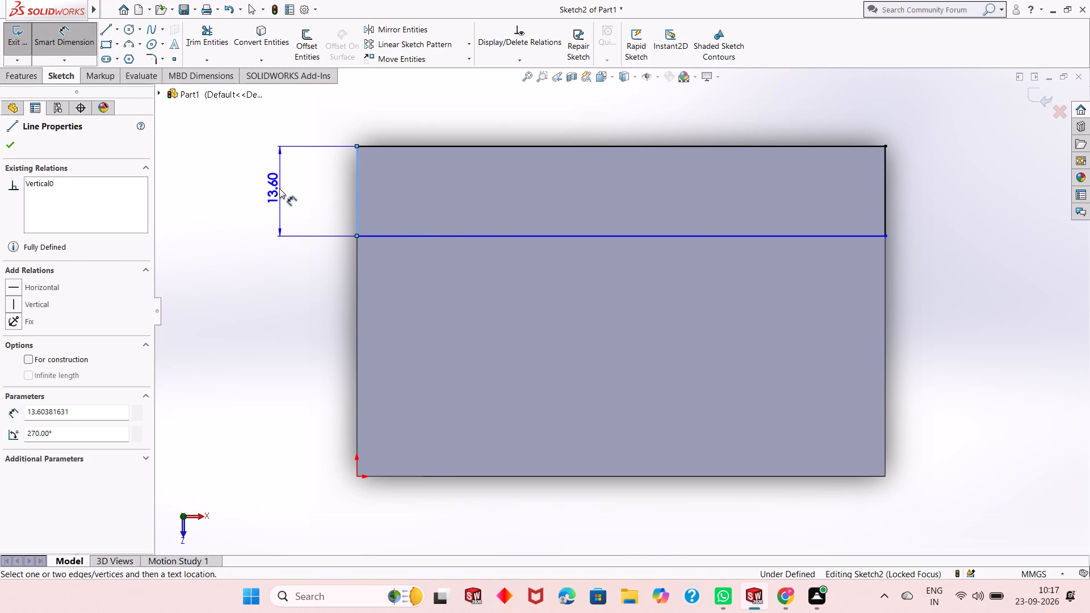
pyautogui.click(279, 188)
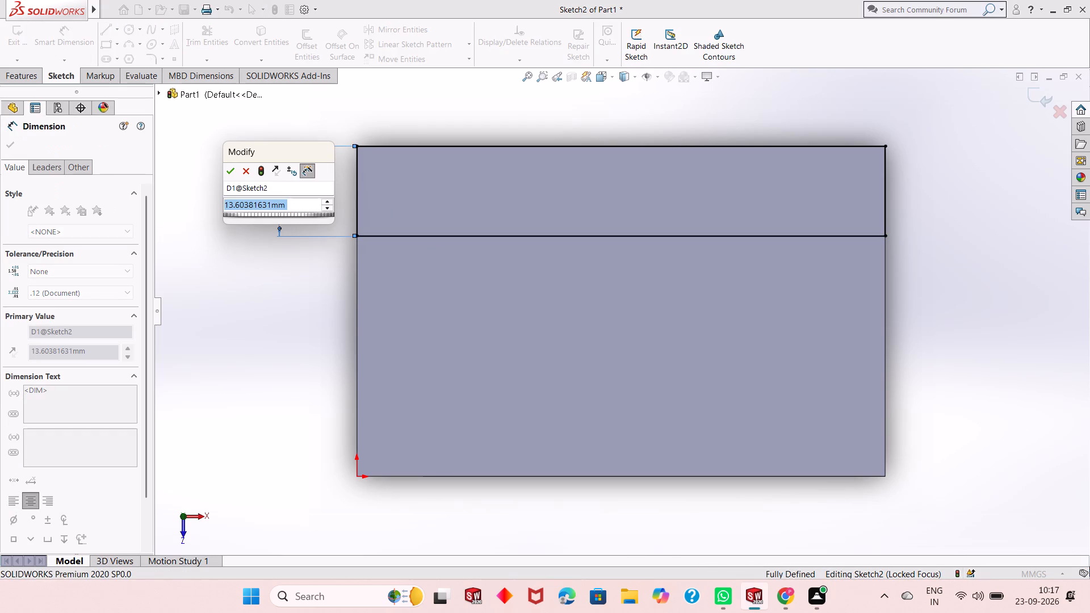
pyautogui.write('24')
pyautogui.press('Return')
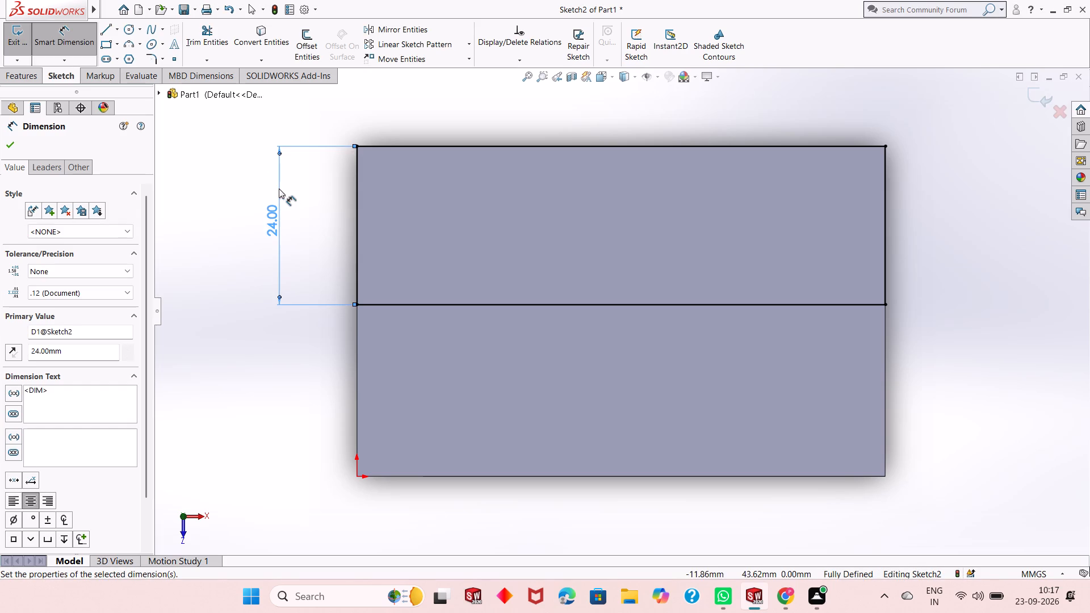
pyautogui.click(12, 145)
# Examine the channel and the rectangle sketched on its top face from several angles.
pyautogui.moveTo(504, 395); pyautogui.dragTo(505, 314, button='middle')
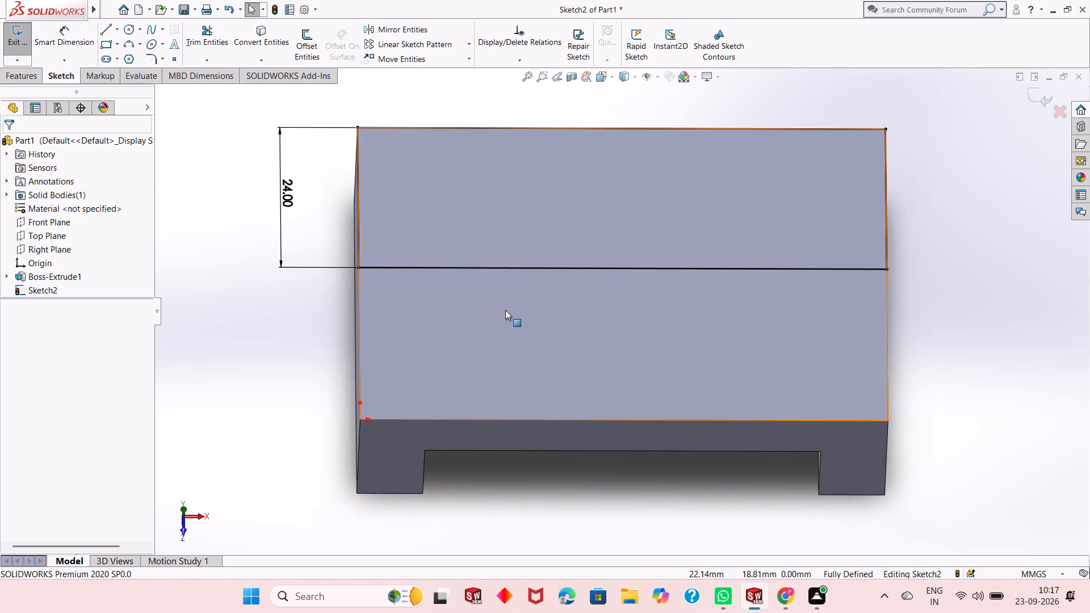
pyautogui.scroll(1, 505, 310)
pyautogui.scroll(-2, 596, 173)
pyautogui.scroll(4, 605, 225)
pyautogui.scroll(-2, 738, 446)
pyautogui.moveTo(673, 312); pyautogui.dragTo(688, 254, button='middle')
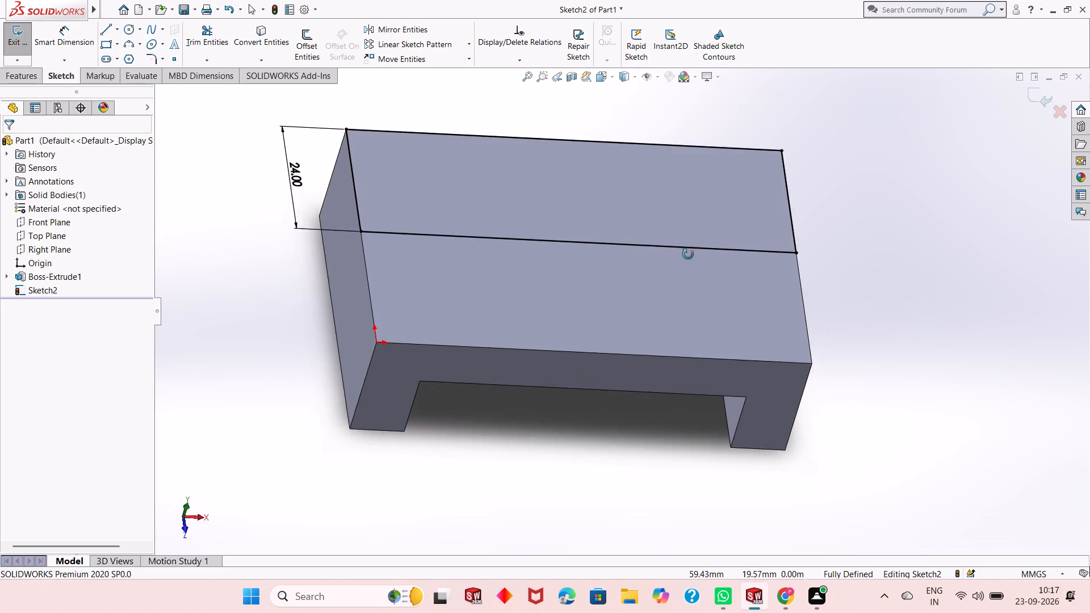
pyautogui.moveTo(688, 254); pyautogui.dragTo(688, 200, button='middle')
pyautogui.scroll(2, 688, 200)
pyautogui.moveTo(576, 211); pyautogui.dragTo(605, 150, button='middle')
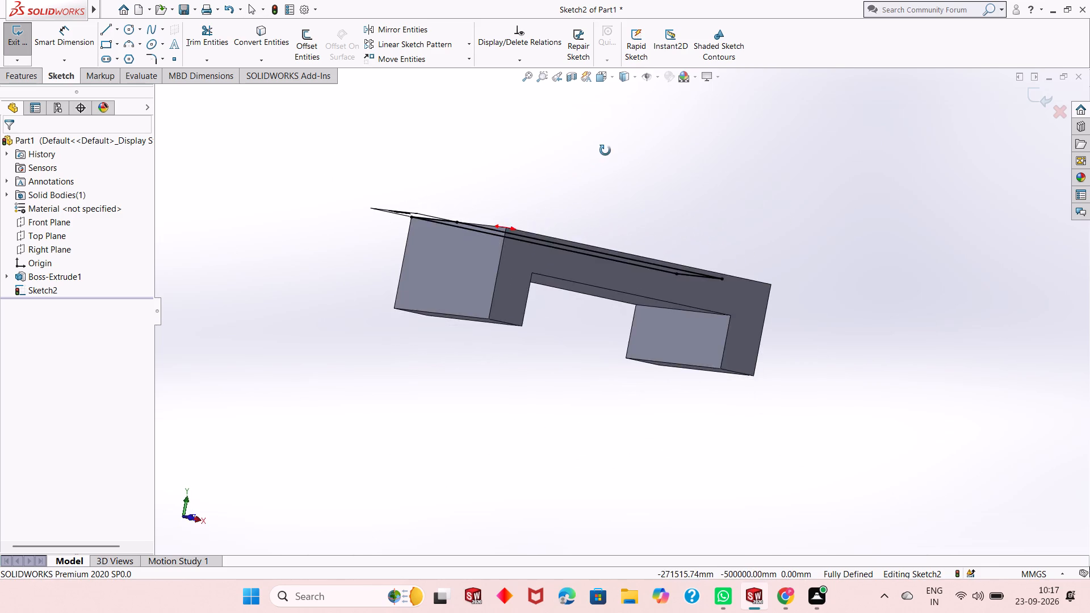
pyautogui.moveTo(605, 150); pyautogui.dragTo(628, 349, button='middle')
pyautogui.scroll(-1, 610, 212)
pyautogui.moveTo(703, 285); pyautogui.dragTo(745, 81, button='middle')
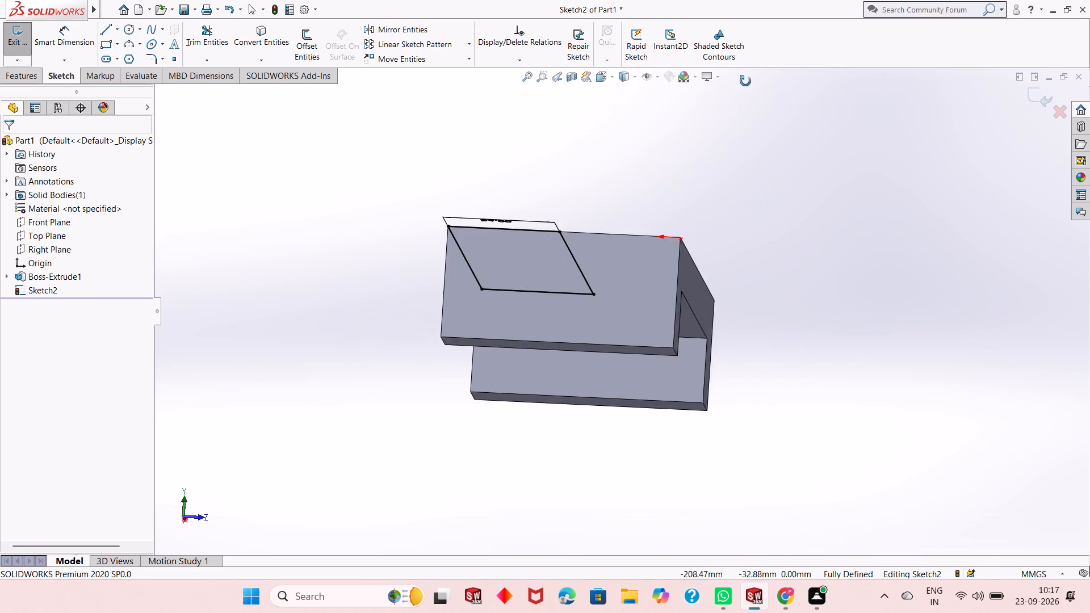
pyautogui.moveTo(745, 81); pyautogui.dragTo(773, 233, button='middle')
pyautogui.scroll(1, 599, 268)
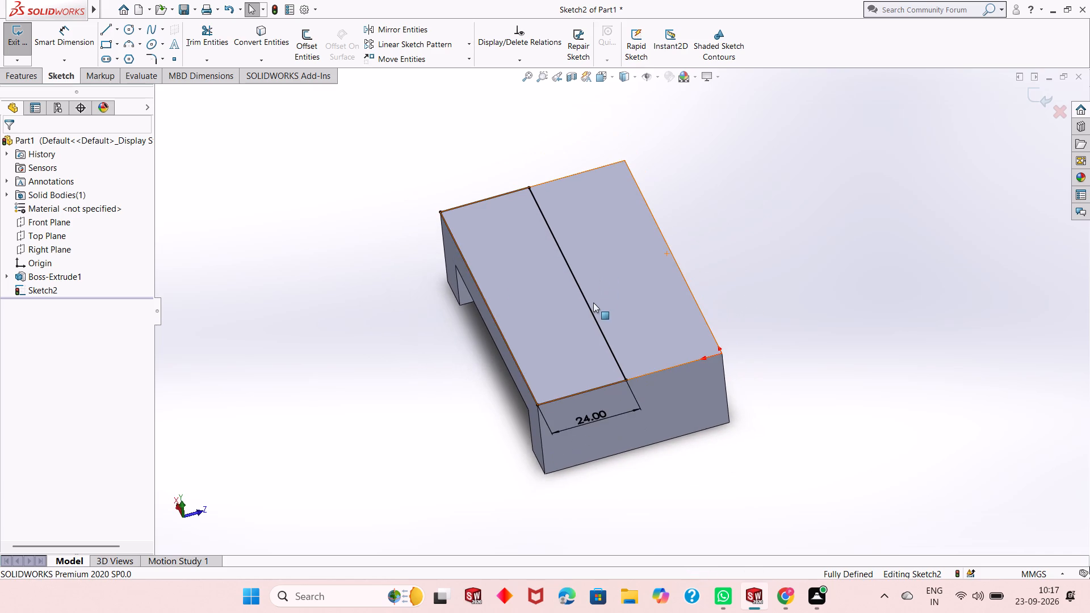
pyautogui.scroll(-1, 593, 303)
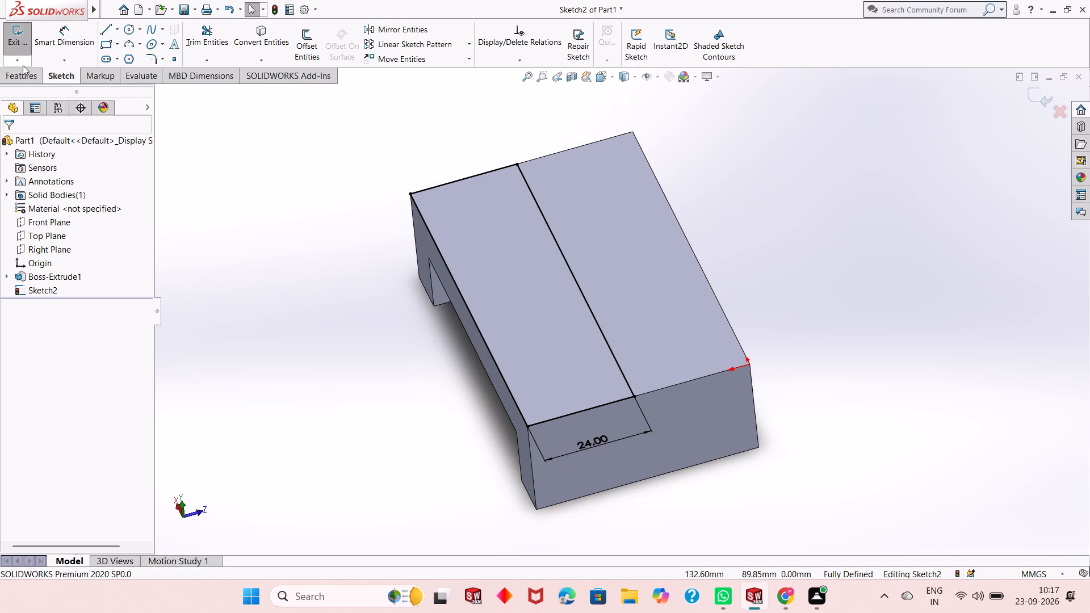
# Extrude the rectangle upward from the top face as a blind boss, 50 mm high, merged with the channel.
pyautogui.click(30, 79)
pyautogui.click(23, 50)
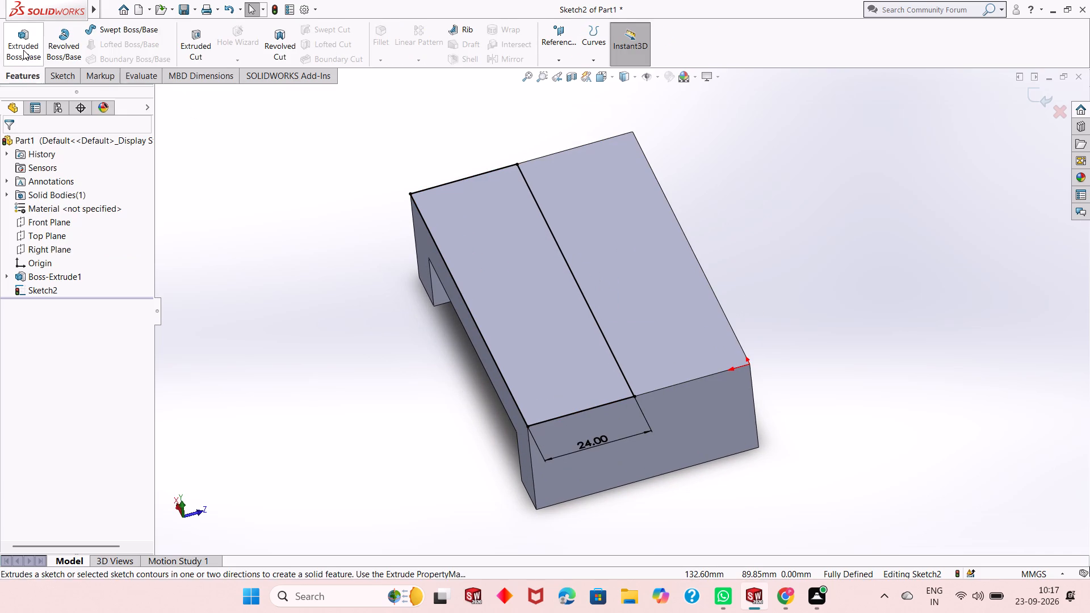
pyautogui.moveTo(606, 477); pyautogui.dragTo(540, 430, button='middle')
pyautogui.scroll(2, 540, 417)
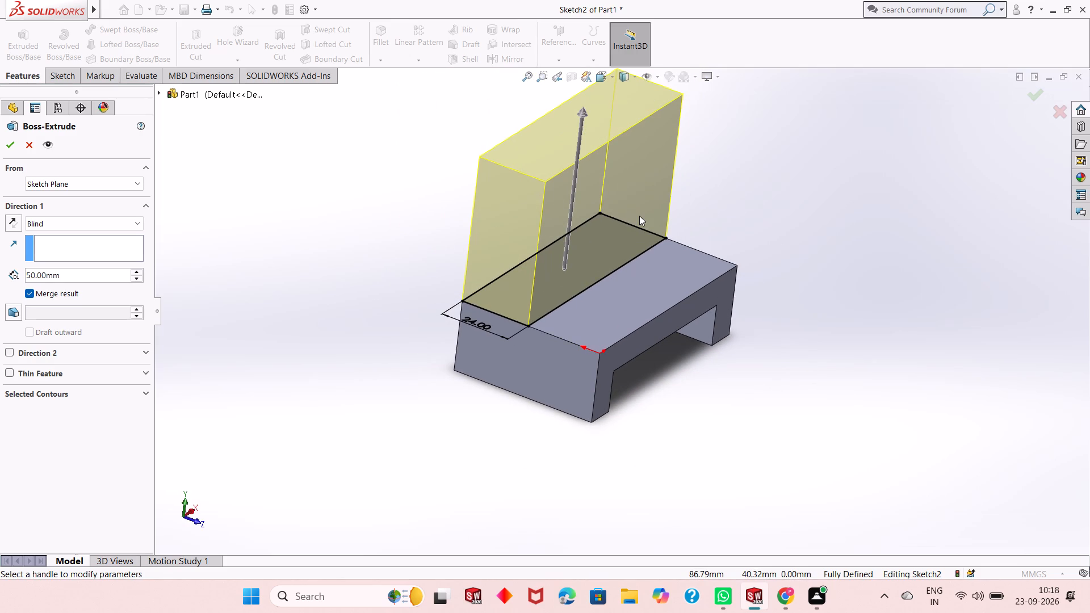
pyautogui.write('50')
pyautogui.press('Return')
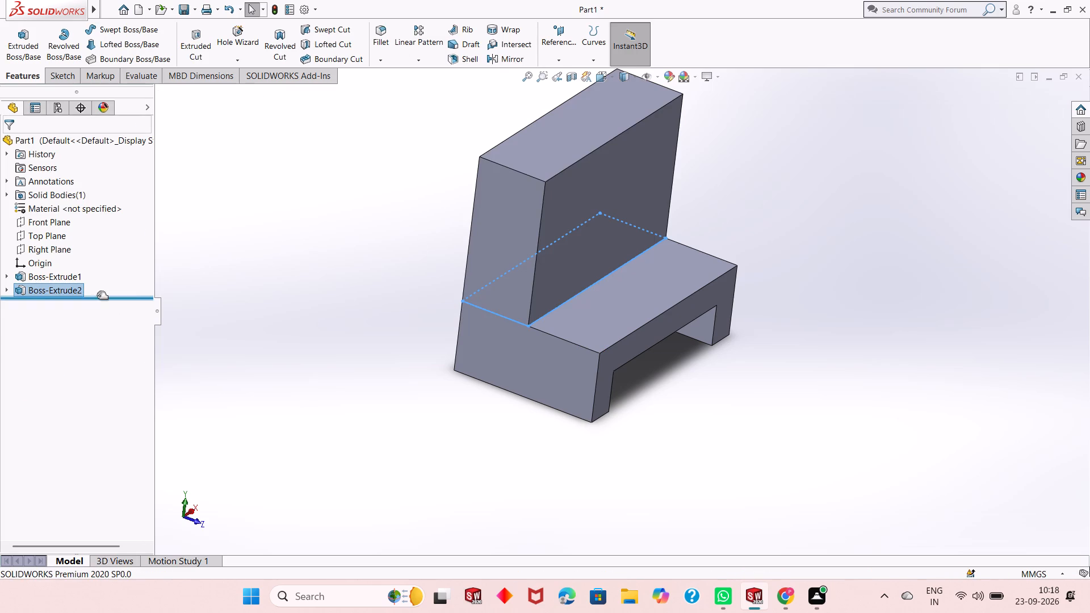
# Reopen the upright block's extrusion definition to review its settings, and close it.
pyautogui.click(52, 288)
pyautogui.click(59, 254)
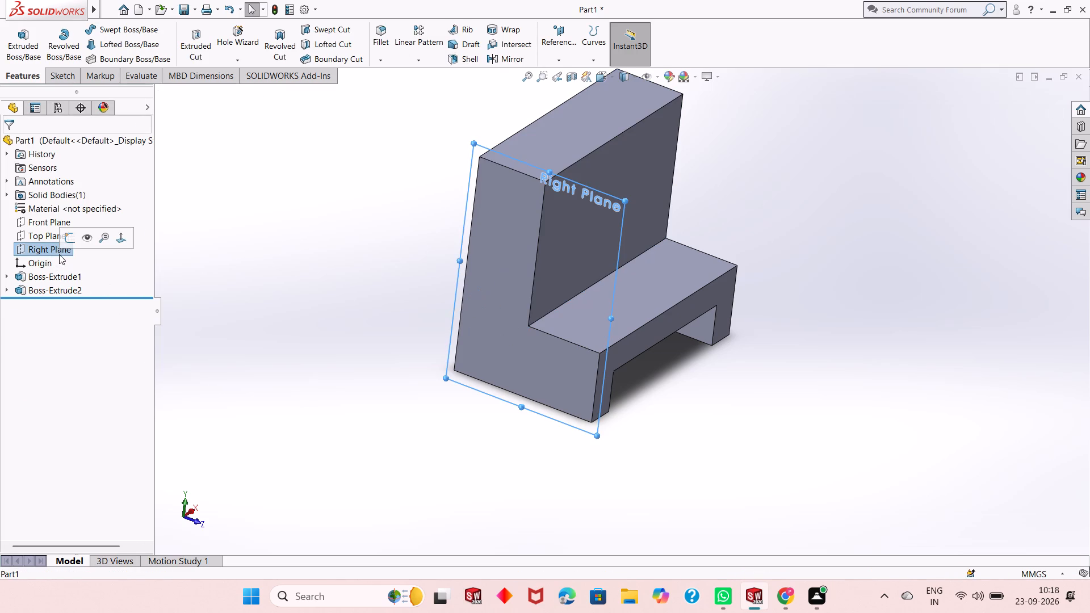
pyautogui.press('Escape')
pyautogui.press('Escape')
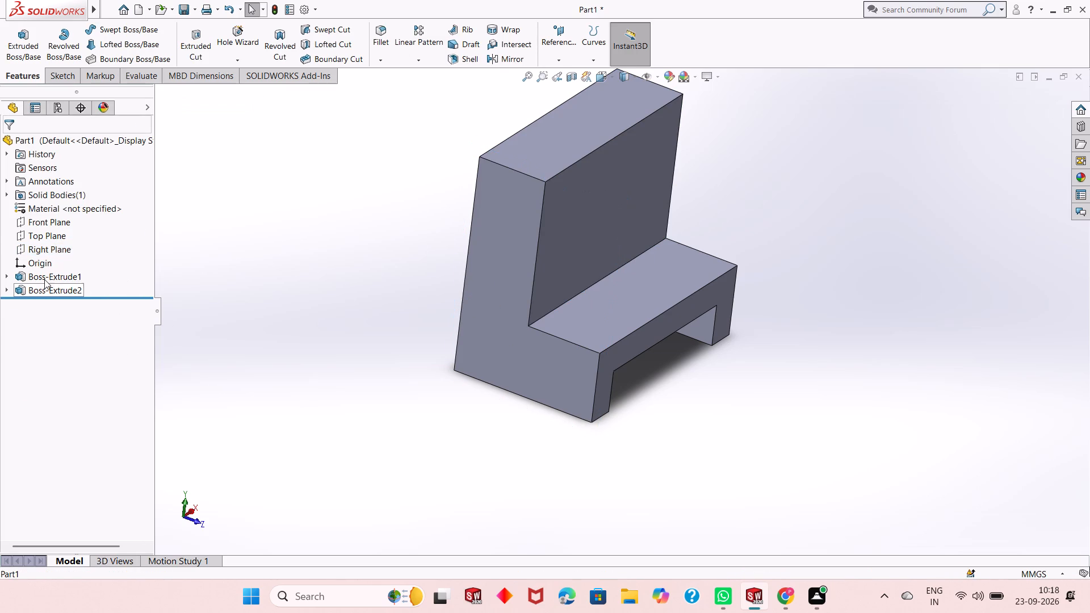
pyautogui.click(45, 292)
pyautogui.click(60, 255)
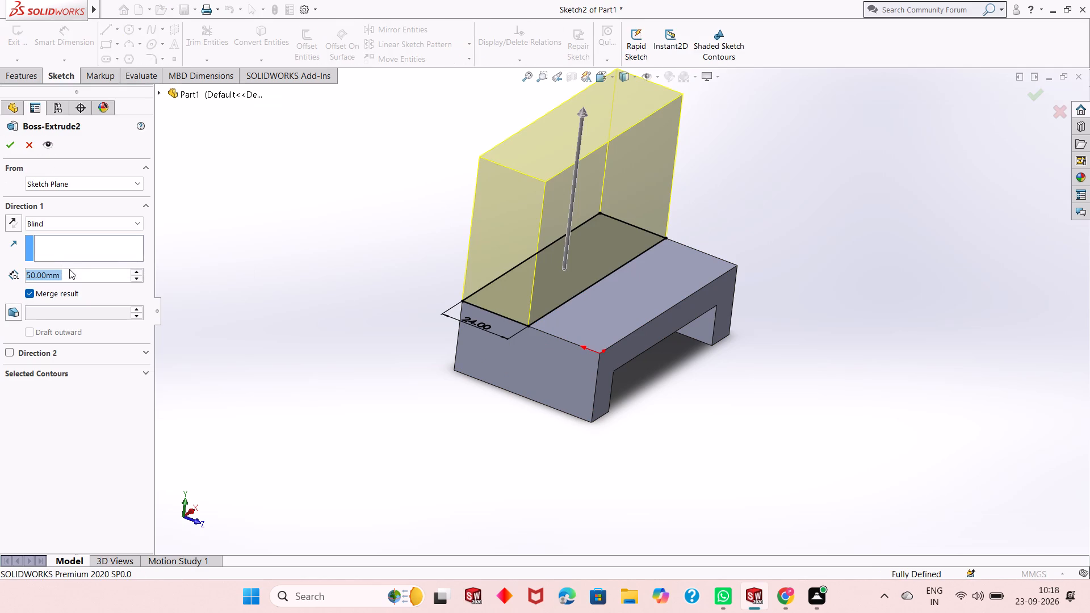
pyautogui.click(14, 139)
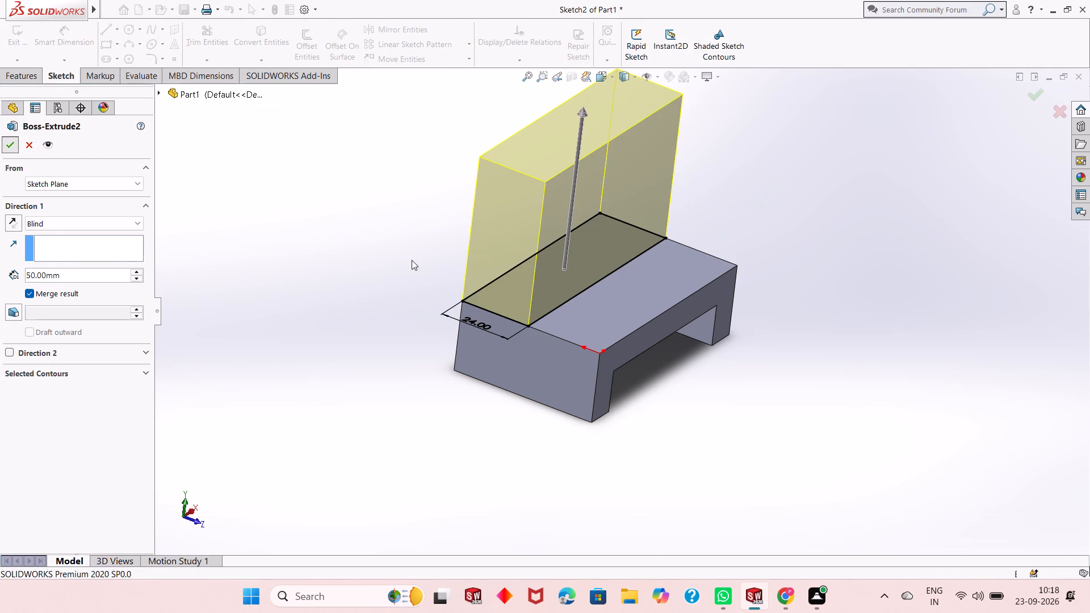
pyautogui.click(400, 266)
# Examine the combined channel and upright block from the sides, above and underneath.
pyautogui.scroll(2, 393, 271)
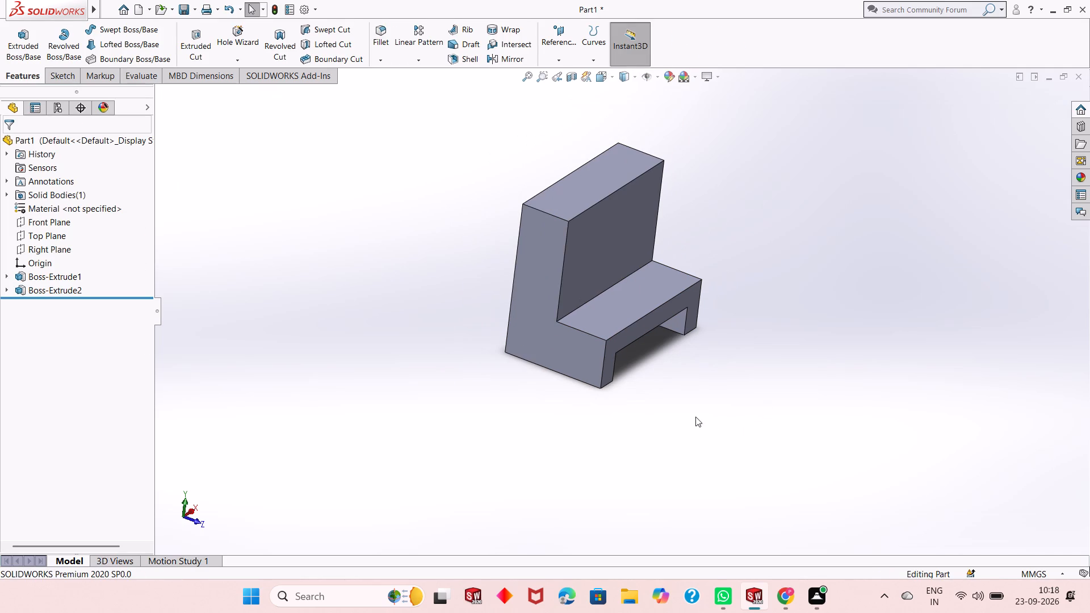
pyautogui.moveTo(665, 404); pyautogui.dragTo(686, 309, button='middle')
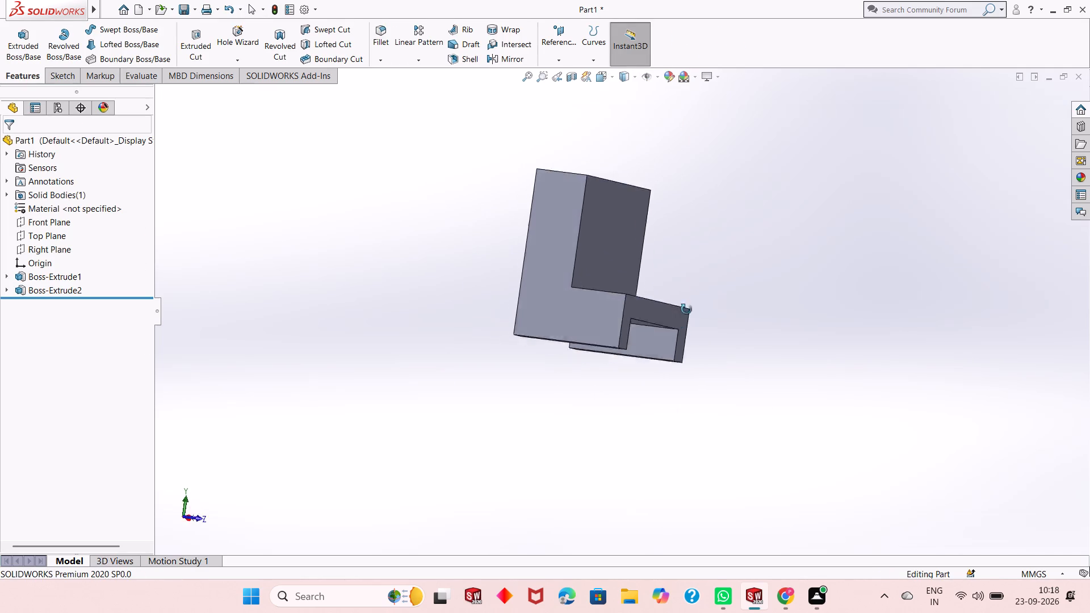
pyautogui.moveTo(686, 309); pyautogui.dragTo(678, 406, button='middle')
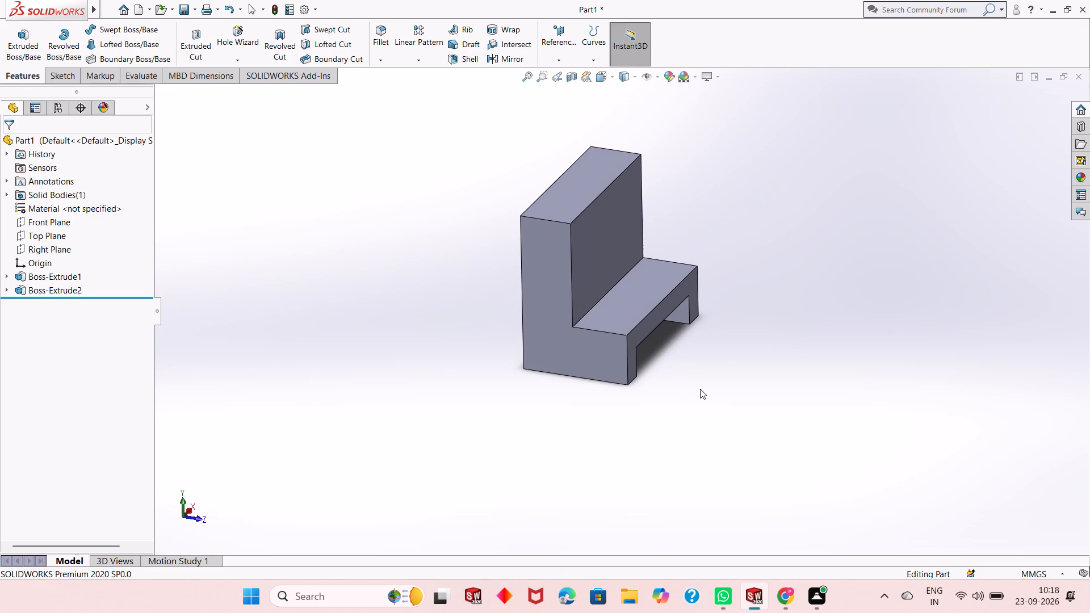
pyautogui.scroll(-3, 695, 292)
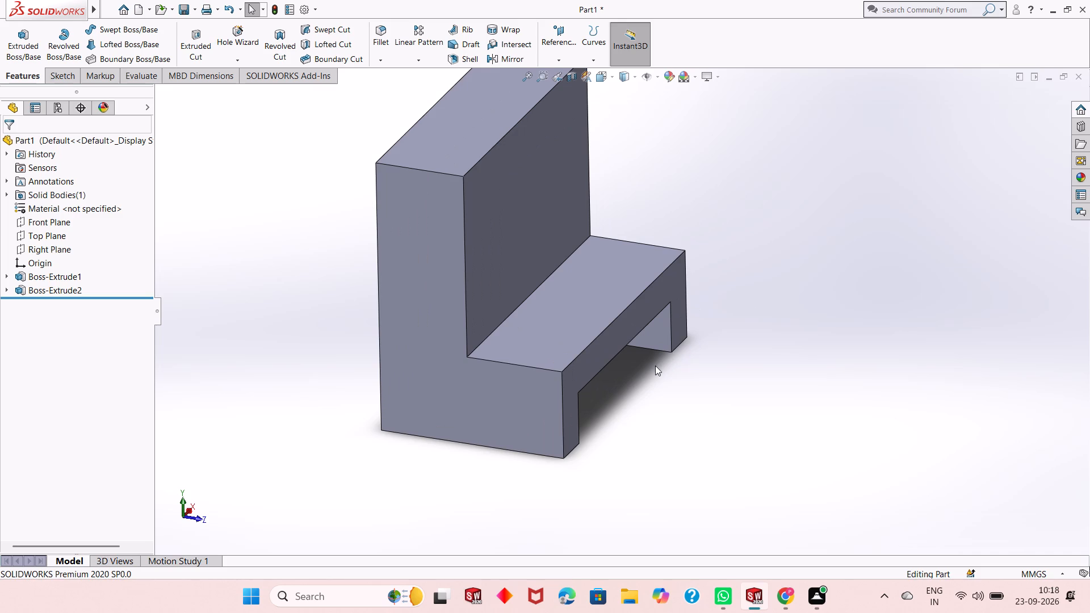
pyautogui.moveTo(655, 369); pyautogui.dragTo(673, 391, button='middle')
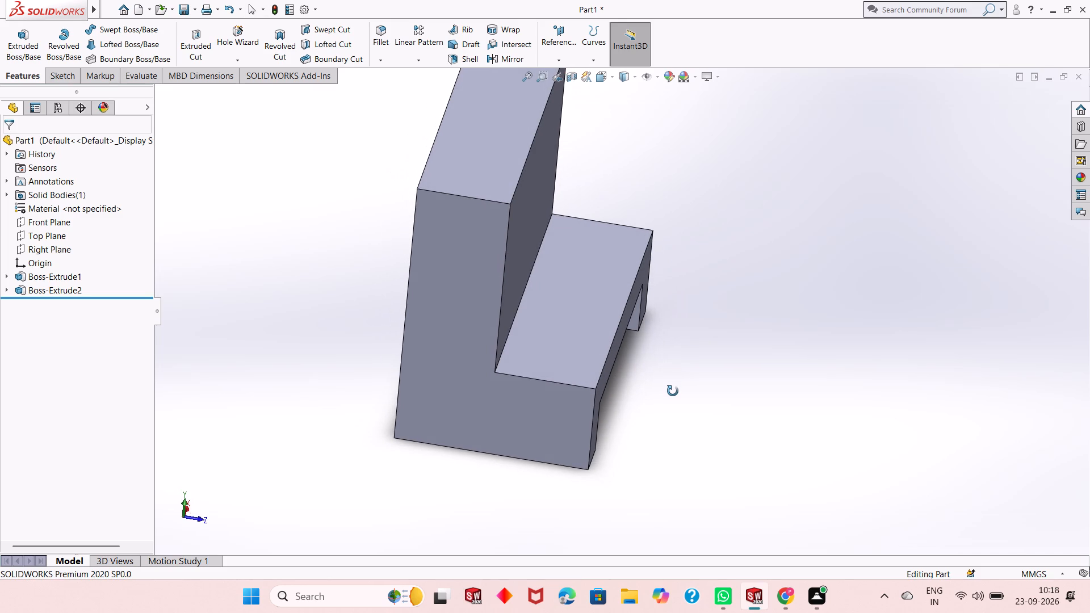
pyautogui.moveTo(673, 391); pyautogui.dragTo(680, 313, button='middle')
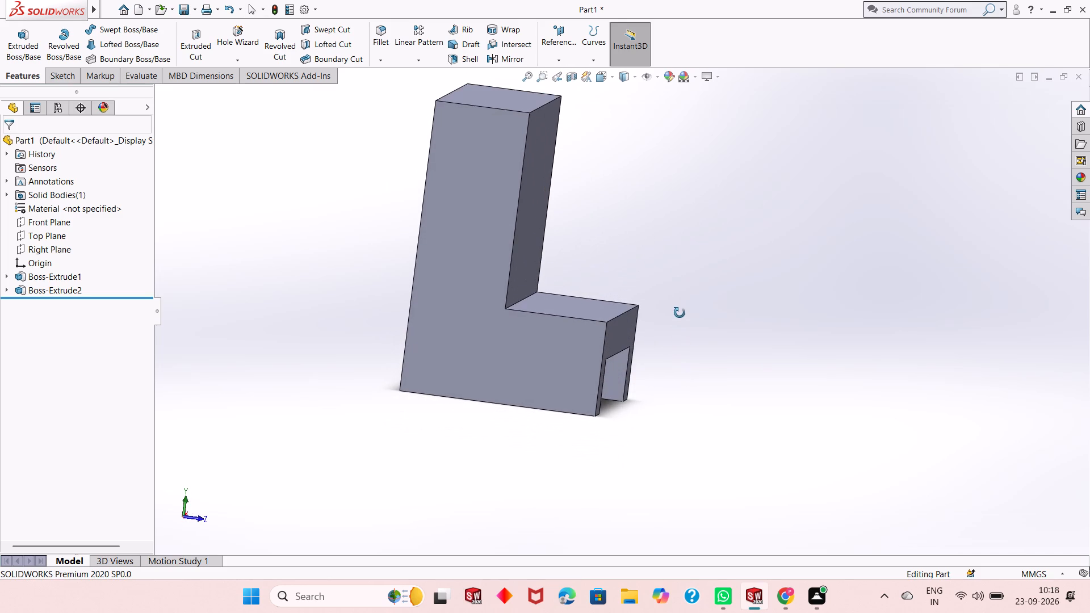
pyautogui.moveTo(680, 313); pyautogui.dragTo(684, 296, button='middle')
pyautogui.moveTo(684, 295); pyautogui.dragTo(684, 356, button='middle')
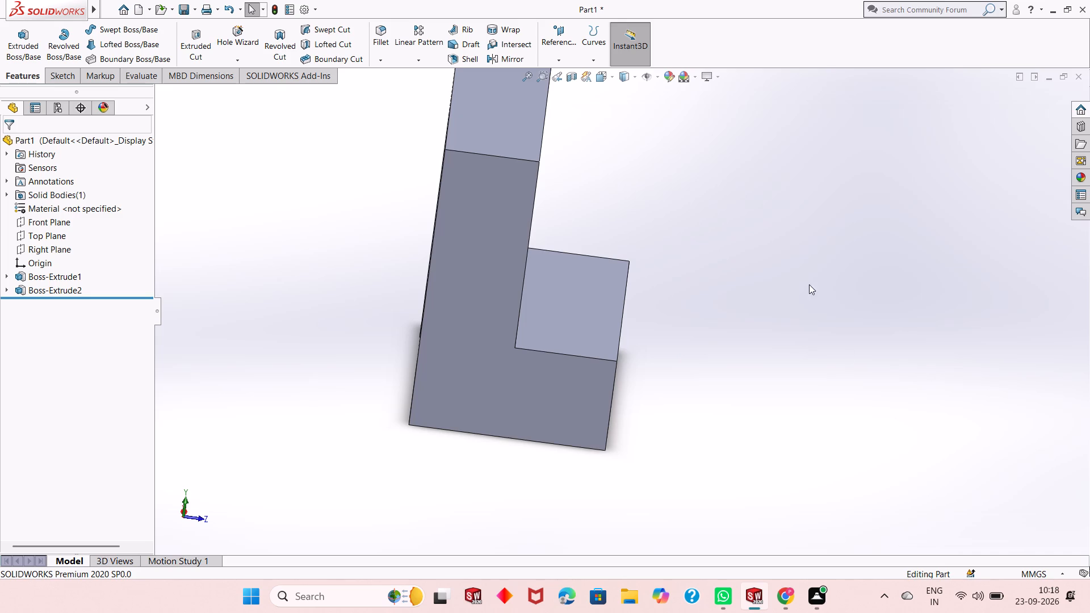
pyautogui.moveTo(595, 408); pyautogui.dragTo(593, 335, button='middle')
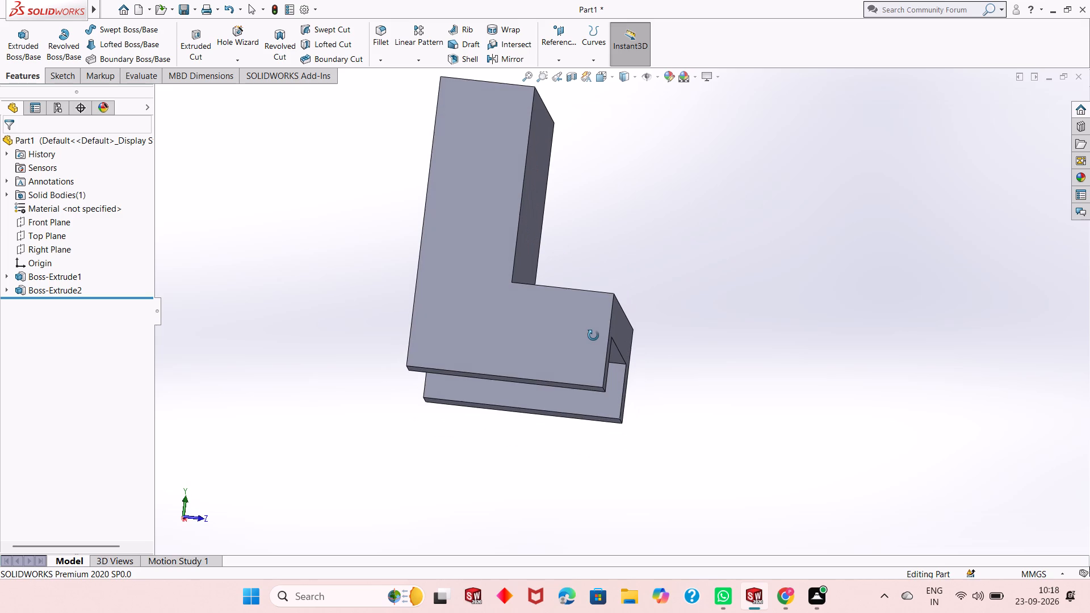
pyautogui.moveTo(593, 335); pyautogui.dragTo(546, 435, button='middle')
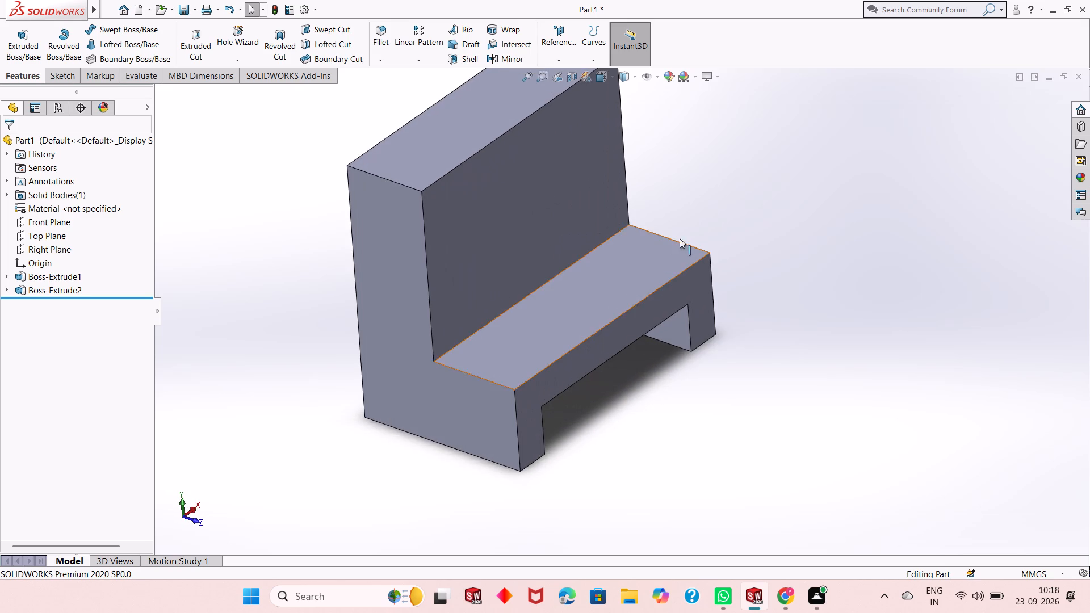
pyautogui.scroll(-2, 685, 228)
pyautogui.scroll(1, 684, 283)
pyautogui.moveTo(684, 284); pyautogui.dragTo(819, 177, button='middle')
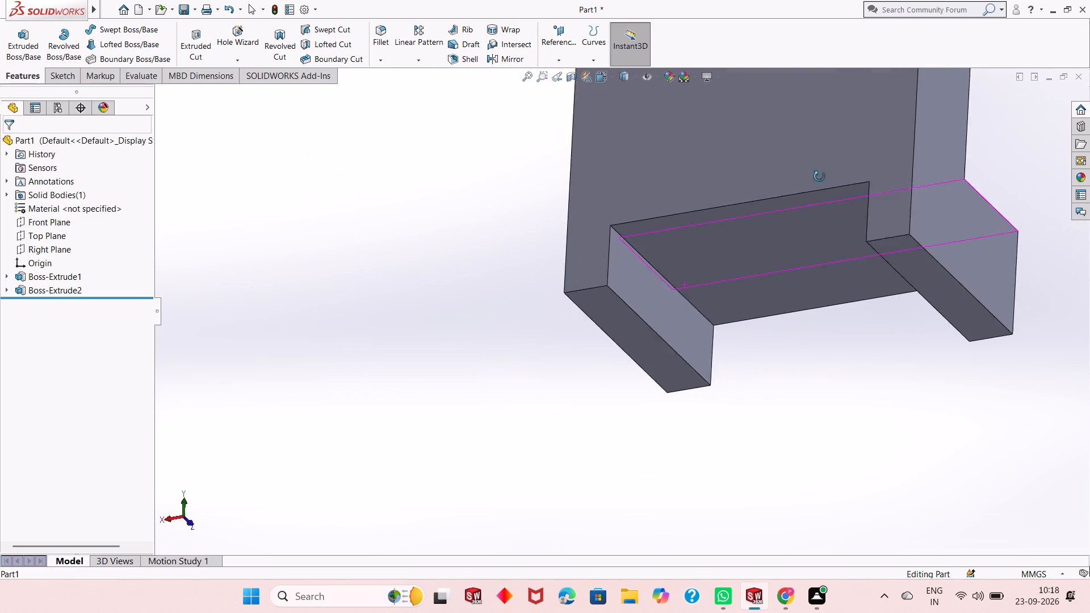
pyautogui.moveTo(819, 177); pyautogui.dragTo(730, 288, button='middle')
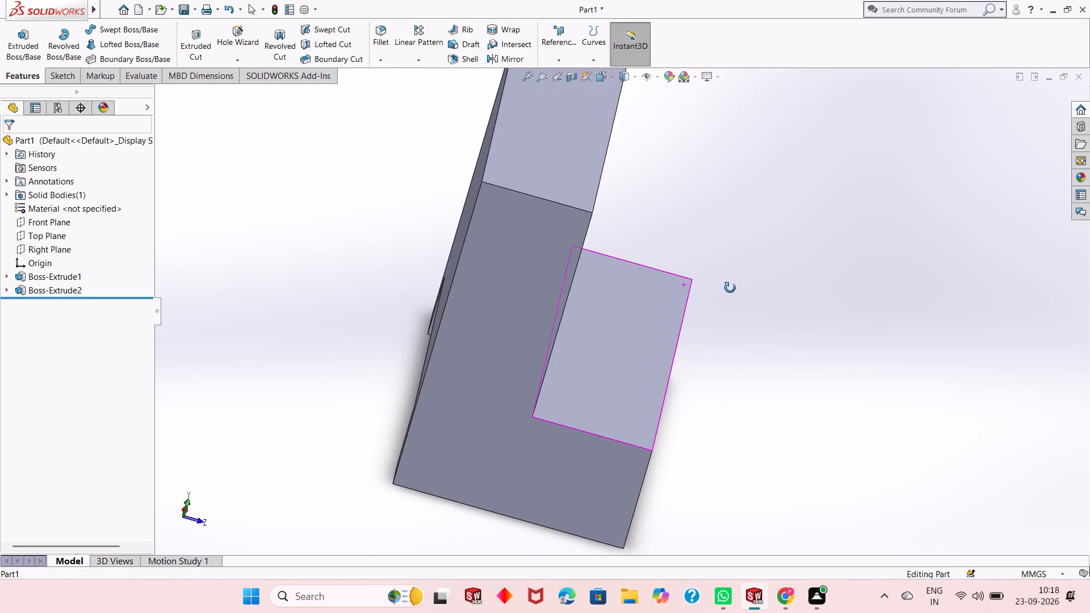
pyautogui.moveTo(730, 288); pyautogui.dragTo(731, 288, button='middle')
# Open a new sketch on the top face of the upright block and view it face-on.
pyautogui.click(552, 128)
pyautogui.click(602, 93)
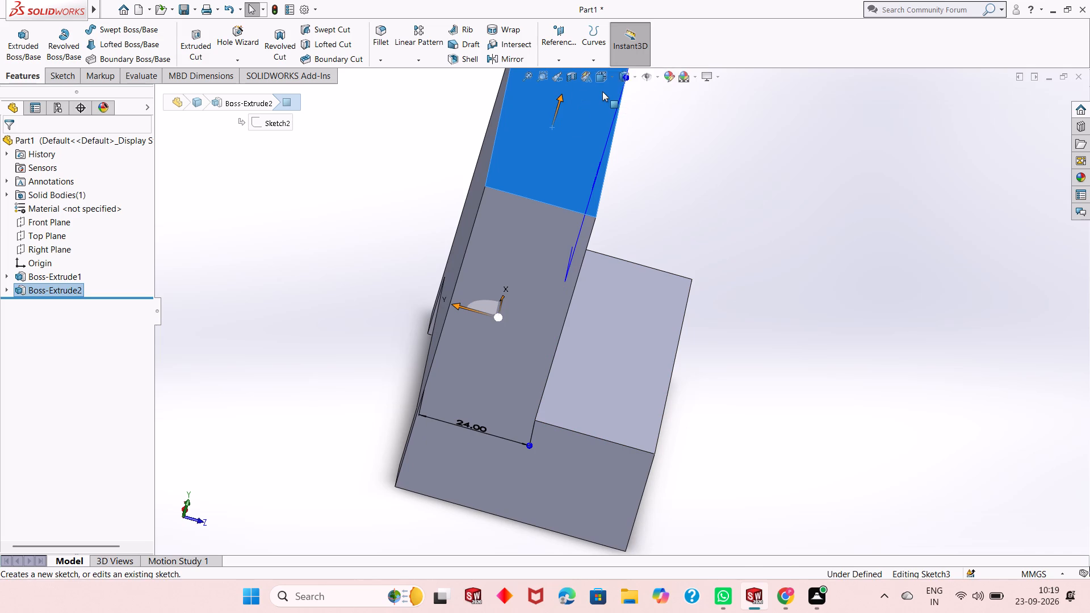
pyautogui.hotkey('ctrl', '8')
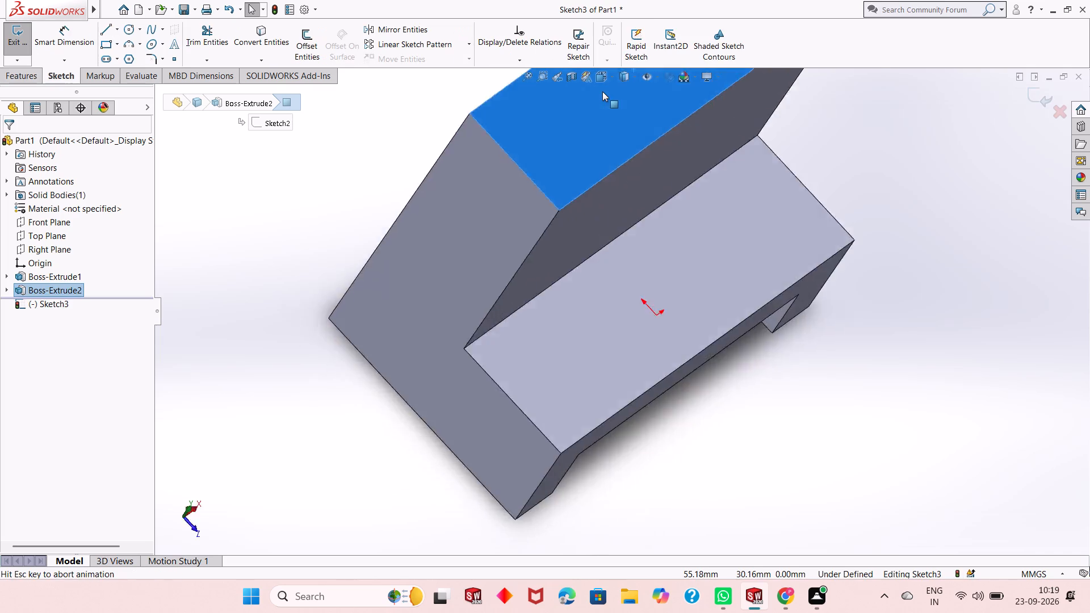
pyautogui.click(1056, 226)
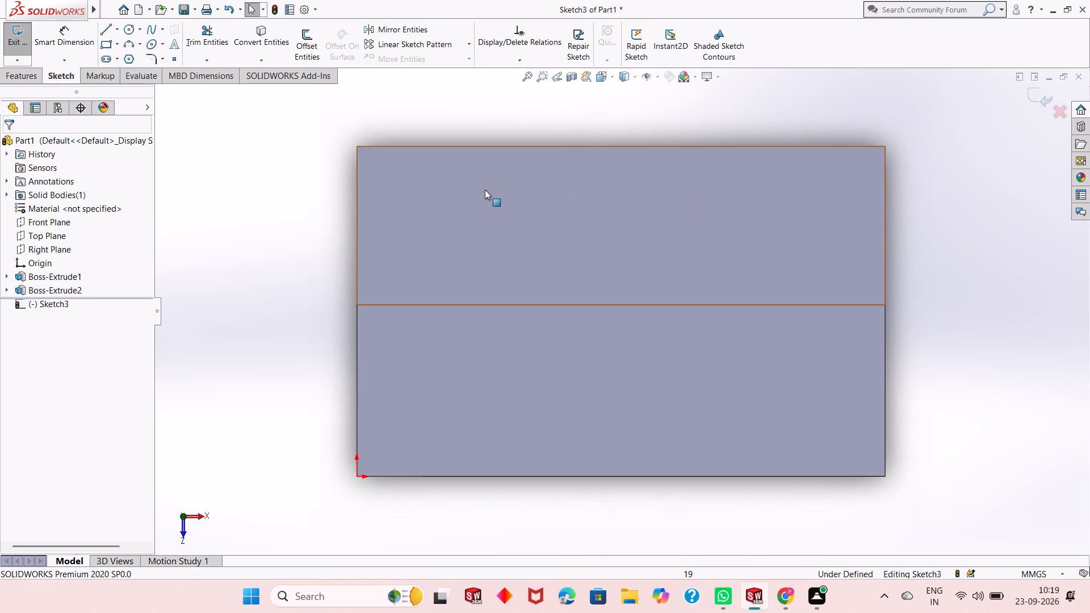
# Sketch a corner rectangle about 59.6 by 12.8 mm on the block's top face, starting on its rear edge.
pyautogui.scroll(1, 484, 190)
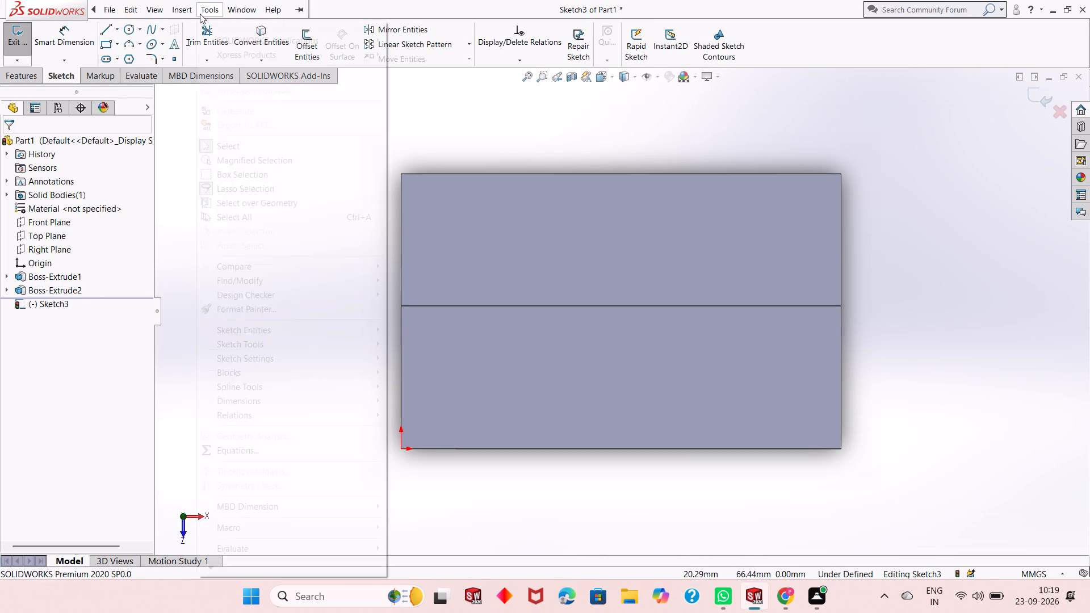
pyautogui.click(107, 48)
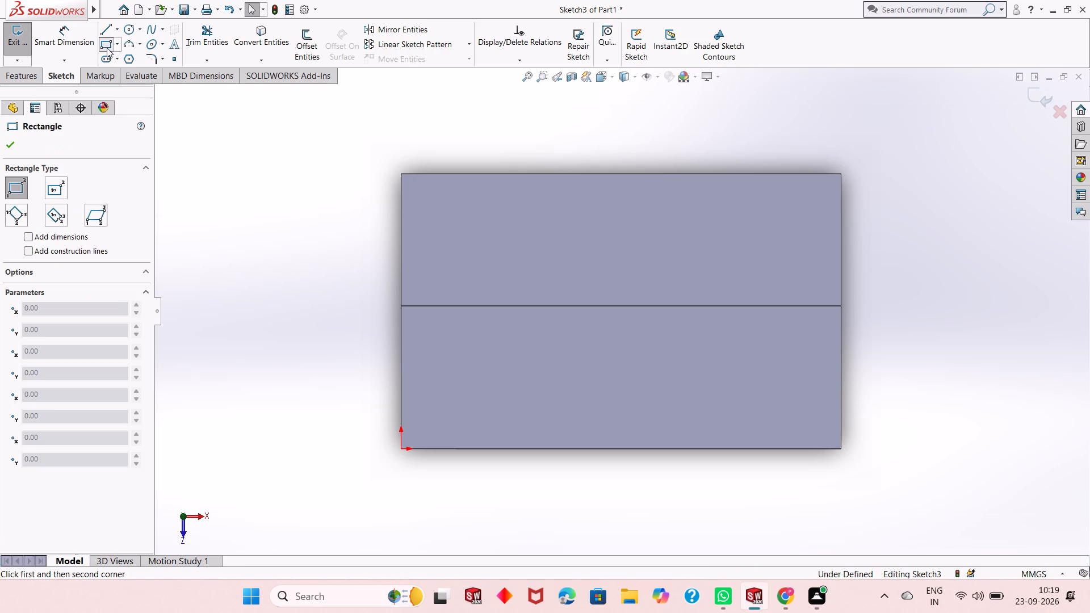
pyautogui.click(468, 174)
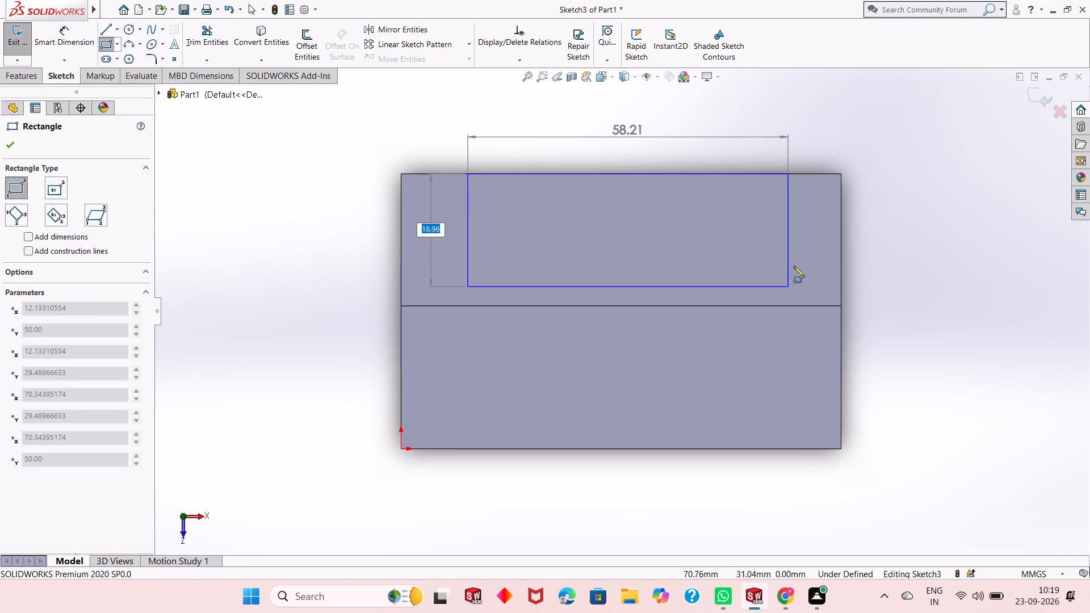
pyautogui.click(795, 244)
pyautogui.rightClick(766, 120)
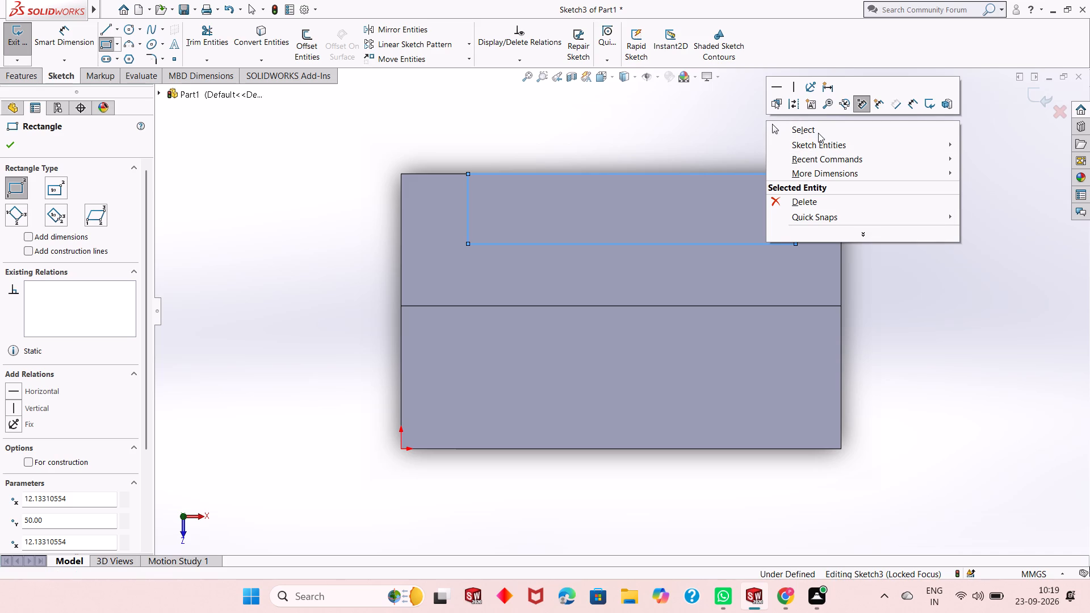
pyautogui.click(820, 130)
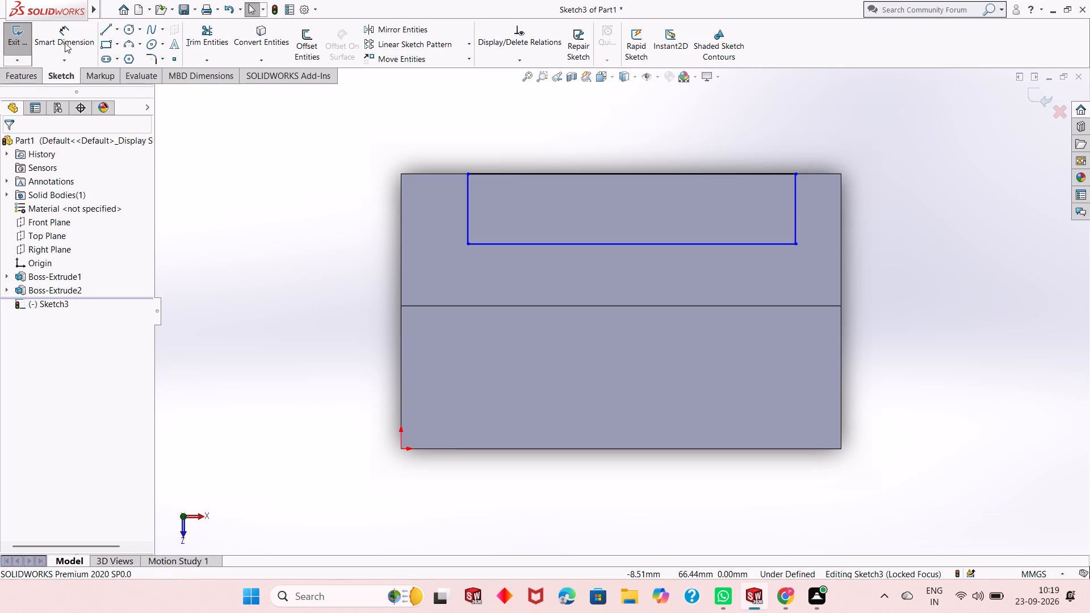
# Dimension the rectangle's long side along the block's rear edge to 60 mm.
pyautogui.click(65, 43)
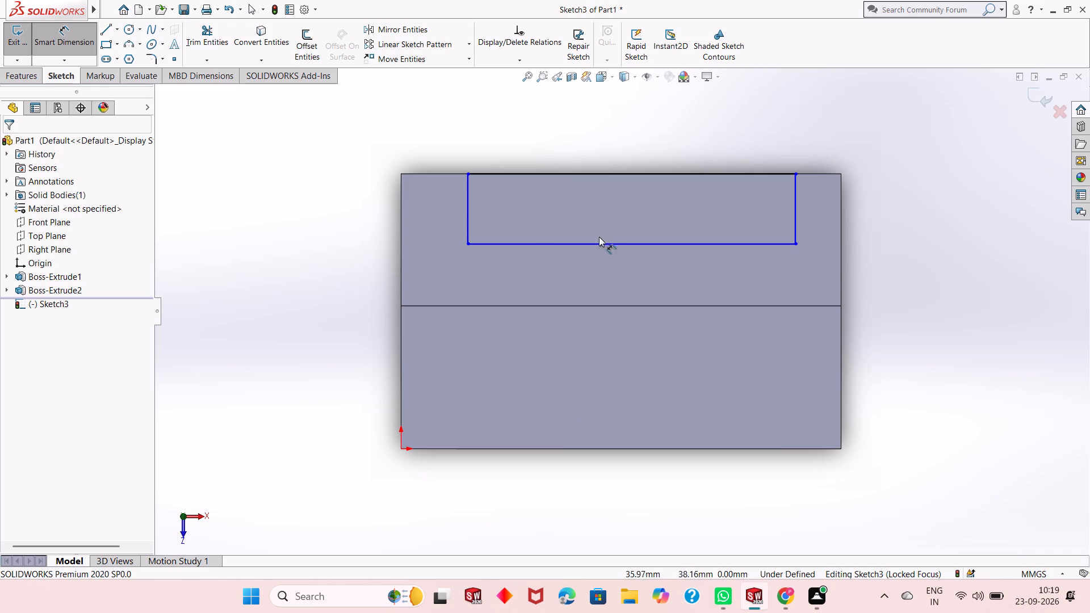
pyautogui.click(632, 178)
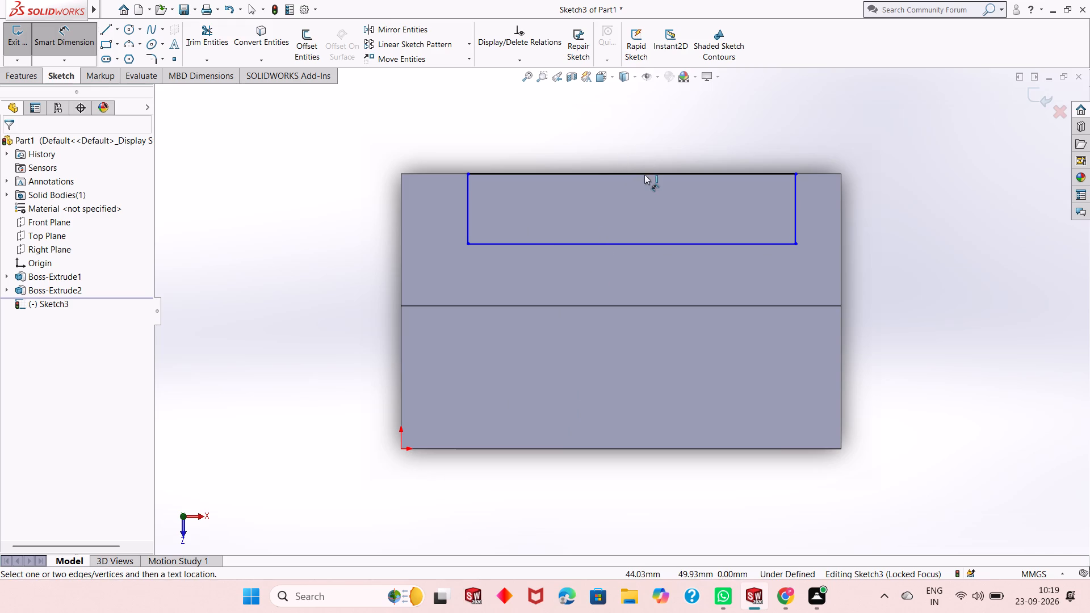
pyautogui.click(645, 175)
pyautogui.click(645, 125)
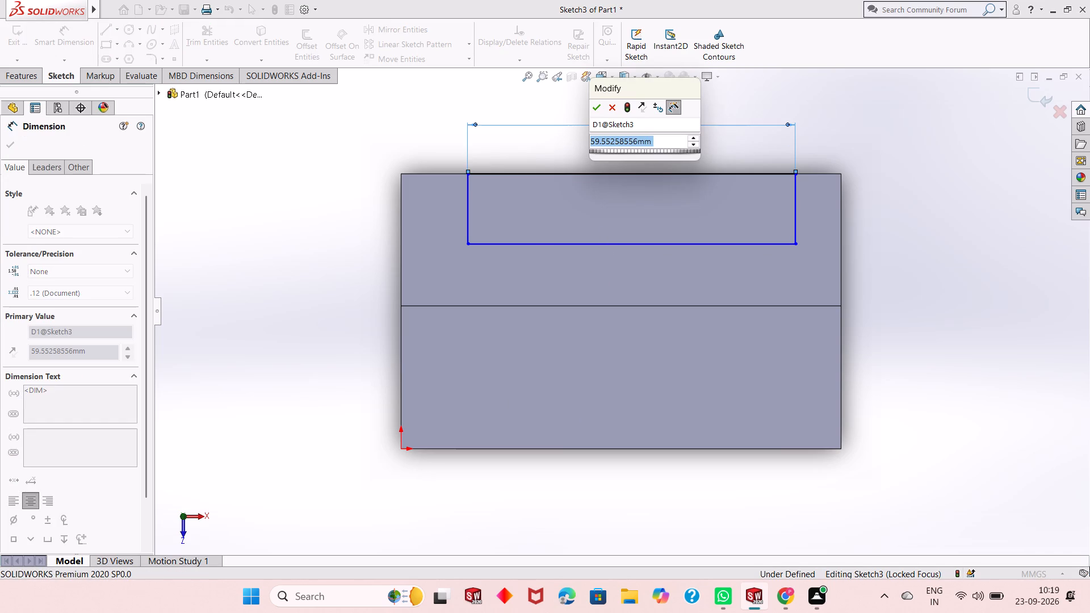
pyautogui.write('60')
pyautogui.press('Return')
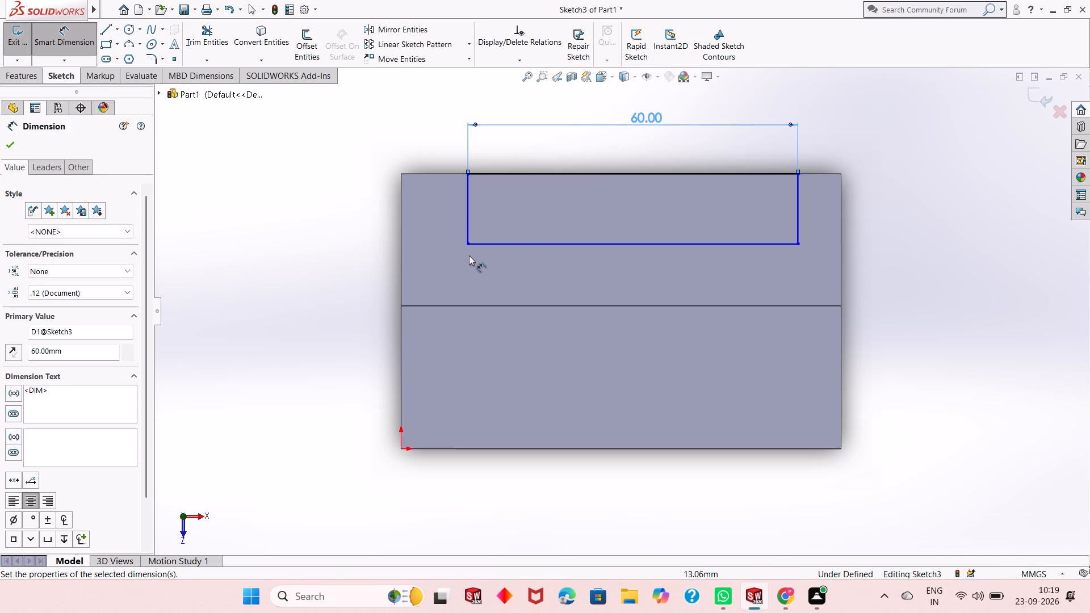
# Set the horizontal distance between the origin and the rectangle's nearest front corner to 10 mm.
pyautogui.click(466, 242)
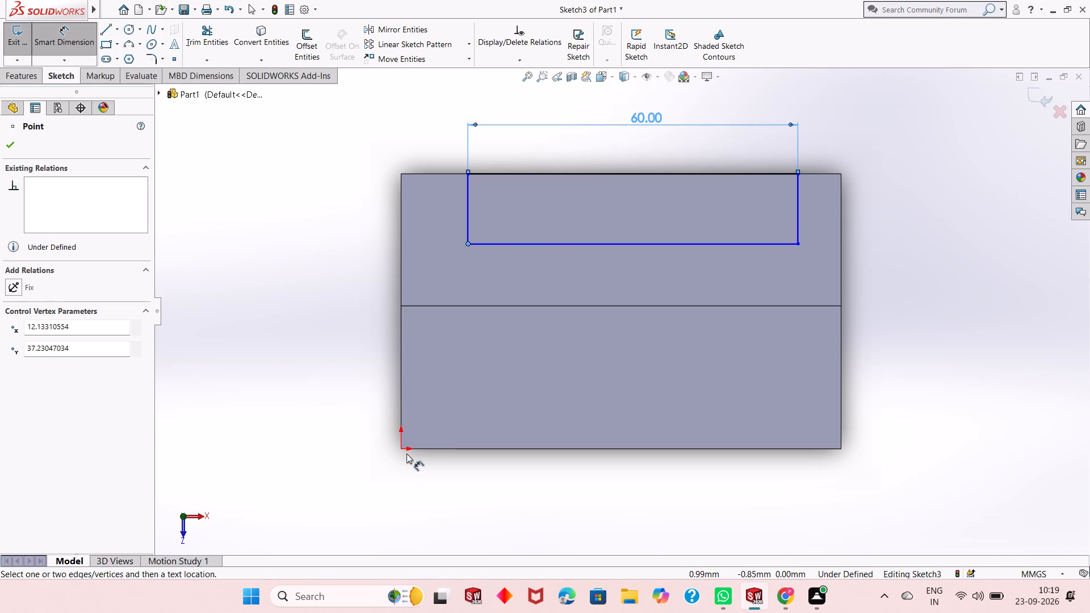
pyautogui.click(398, 451)
pyautogui.click(419, 510)
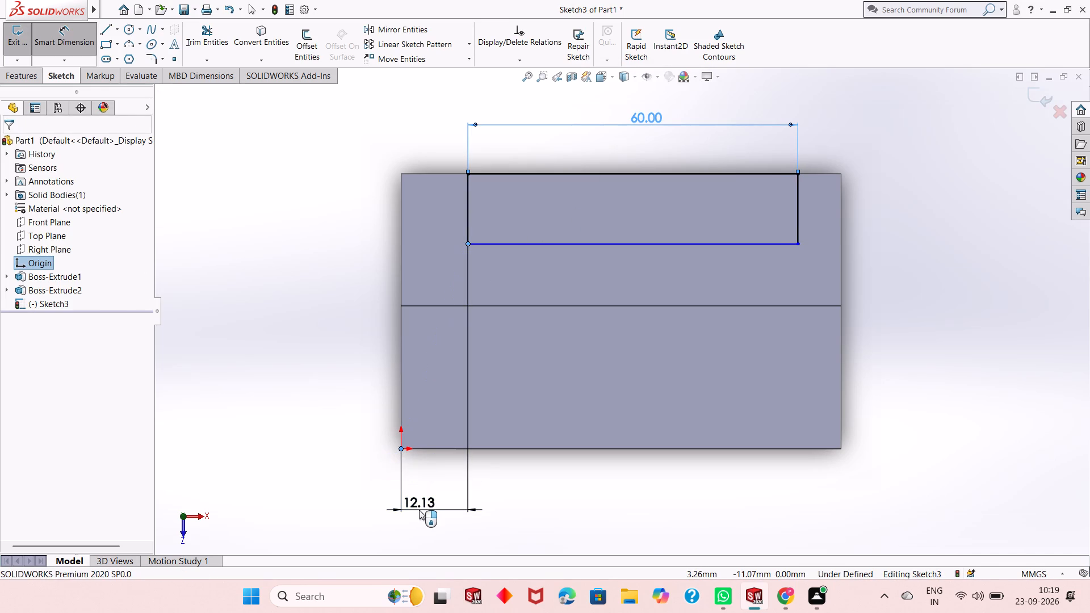
pyautogui.write('10')
pyautogui.press('Return')
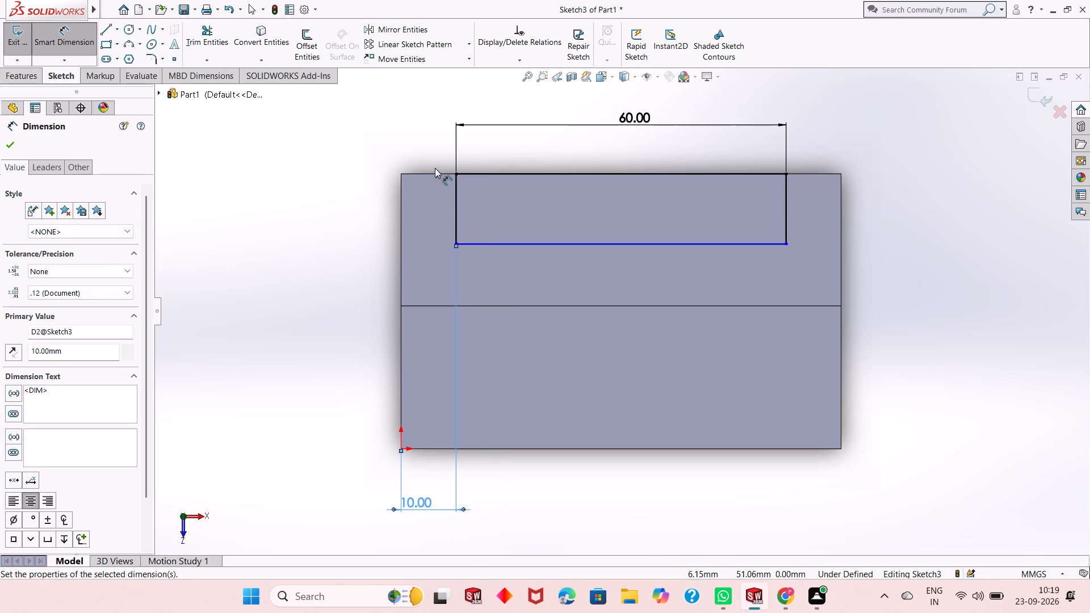
# Dimension the rectangle's short side to 14 mm.
pyautogui.click(455, 228)
pyautogui.click(289, 261)
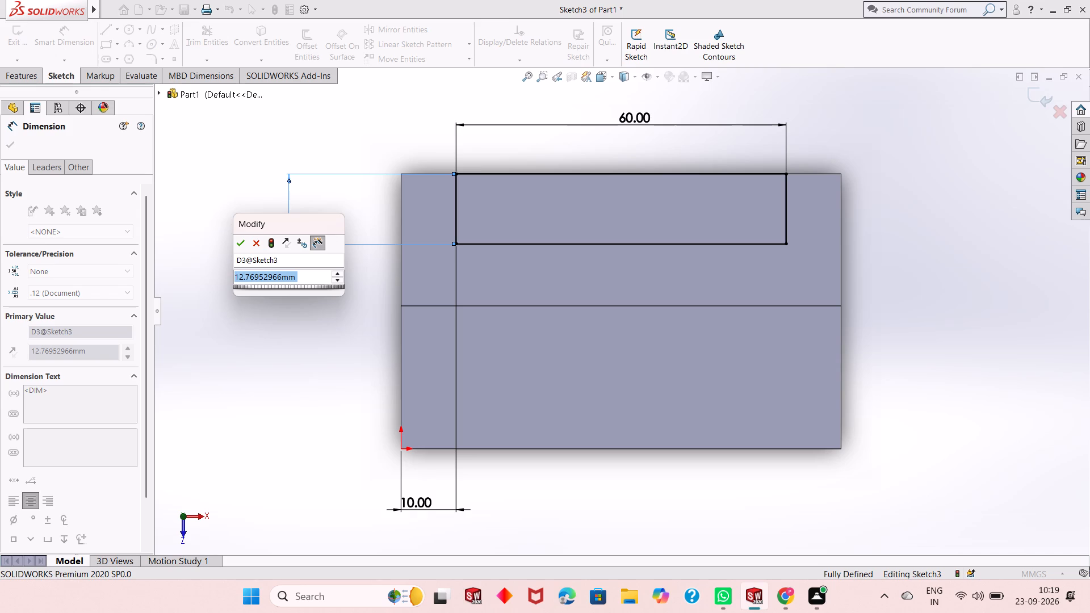
pyautogui.write('14')
pyautogui.press('Return')
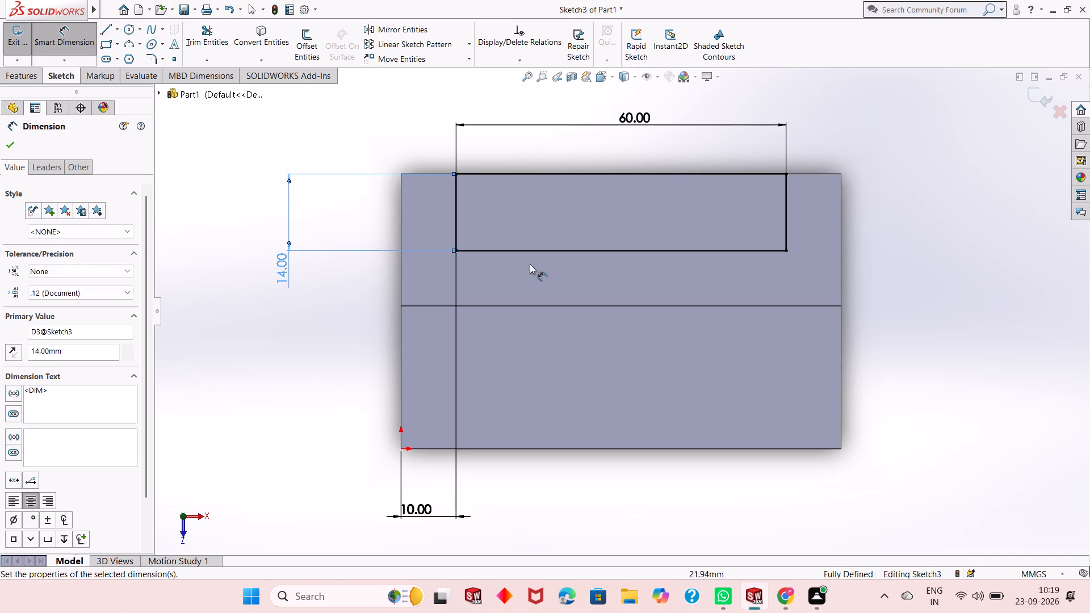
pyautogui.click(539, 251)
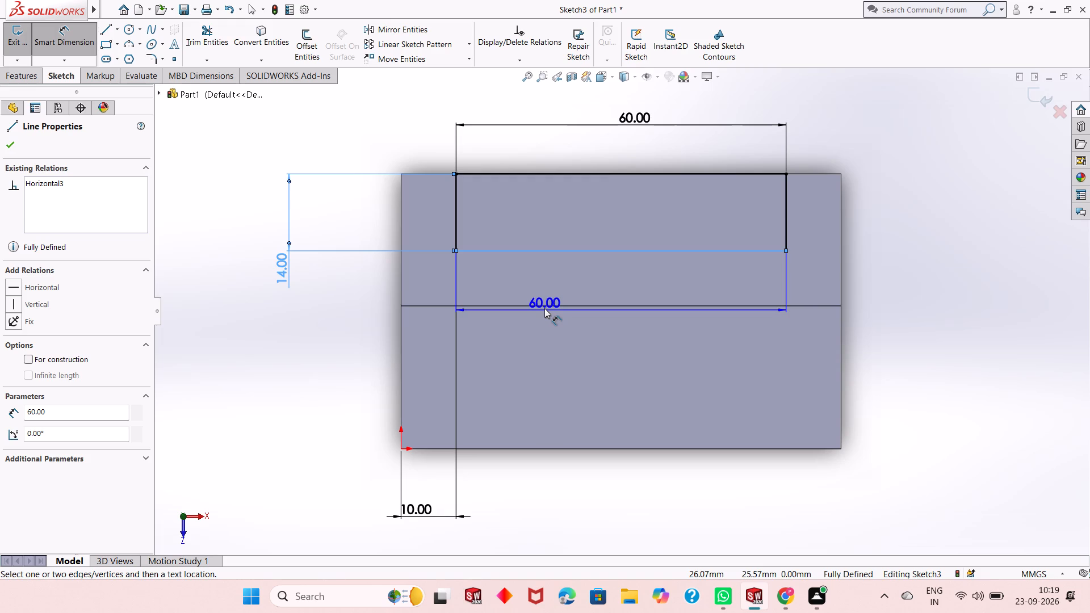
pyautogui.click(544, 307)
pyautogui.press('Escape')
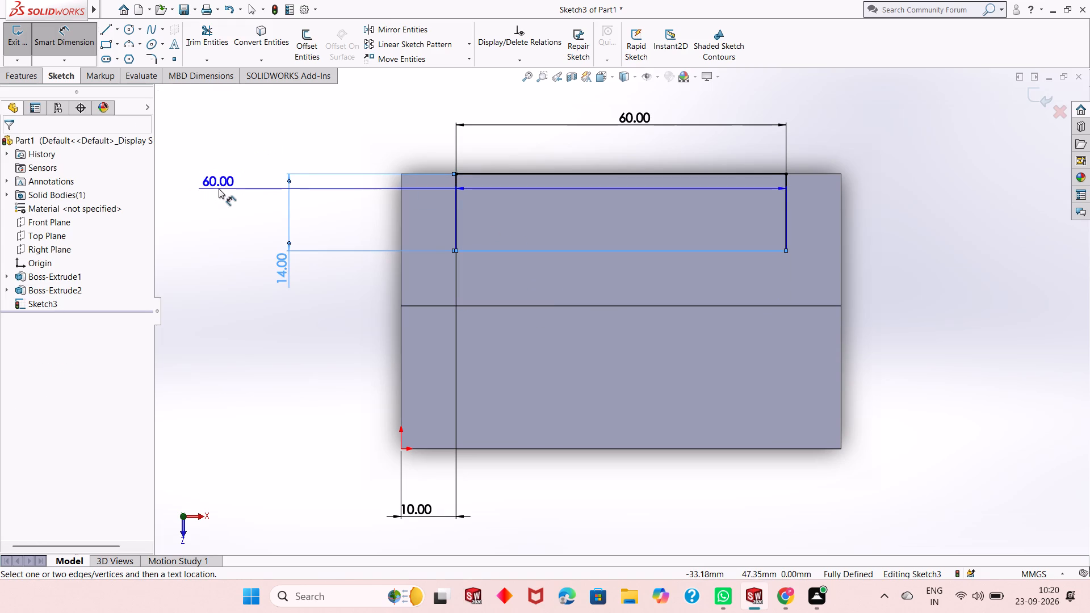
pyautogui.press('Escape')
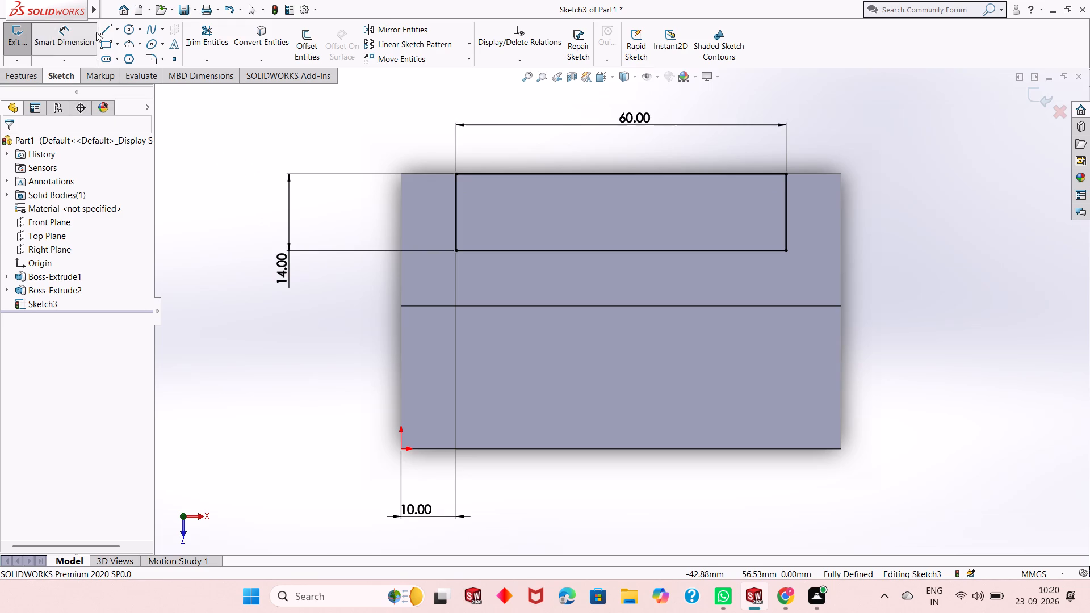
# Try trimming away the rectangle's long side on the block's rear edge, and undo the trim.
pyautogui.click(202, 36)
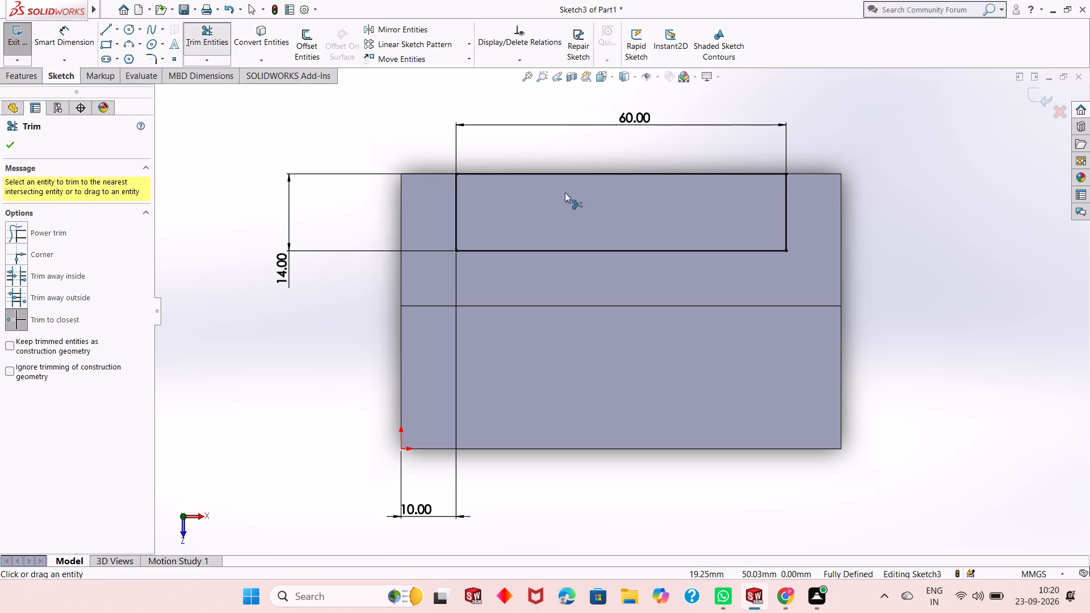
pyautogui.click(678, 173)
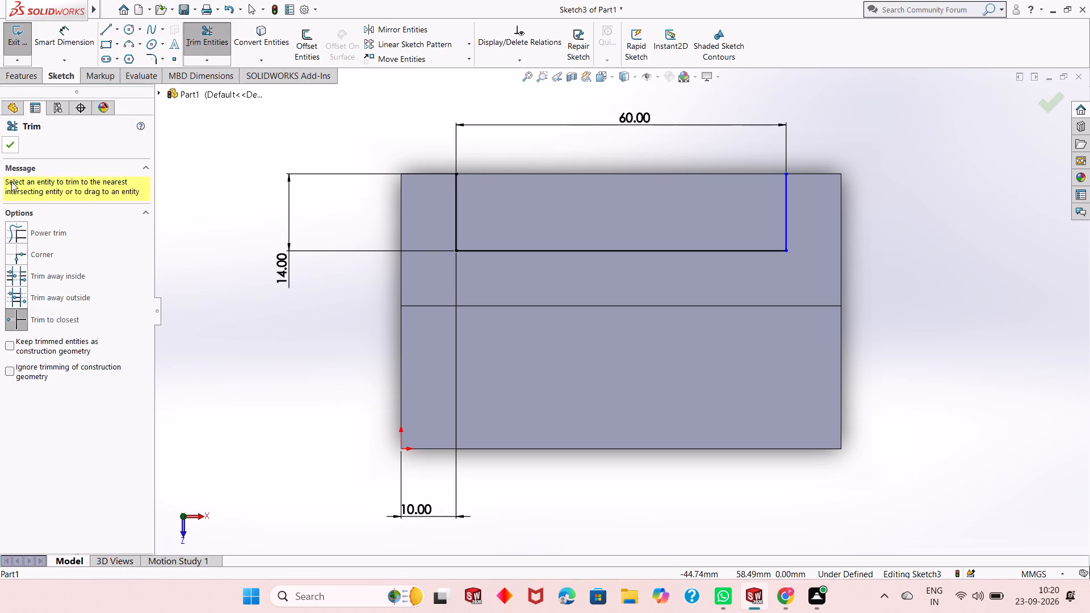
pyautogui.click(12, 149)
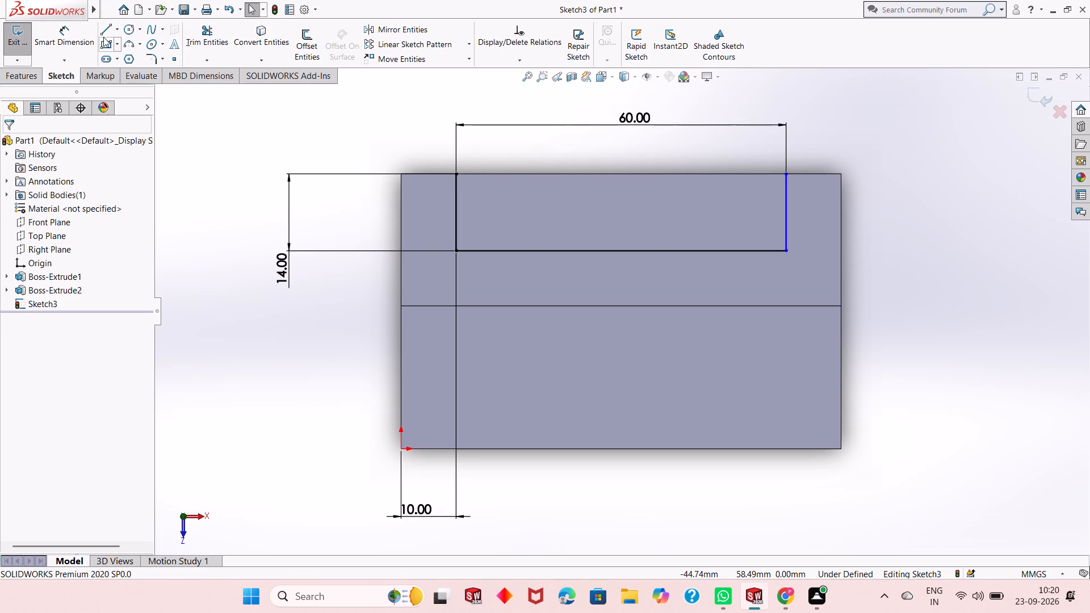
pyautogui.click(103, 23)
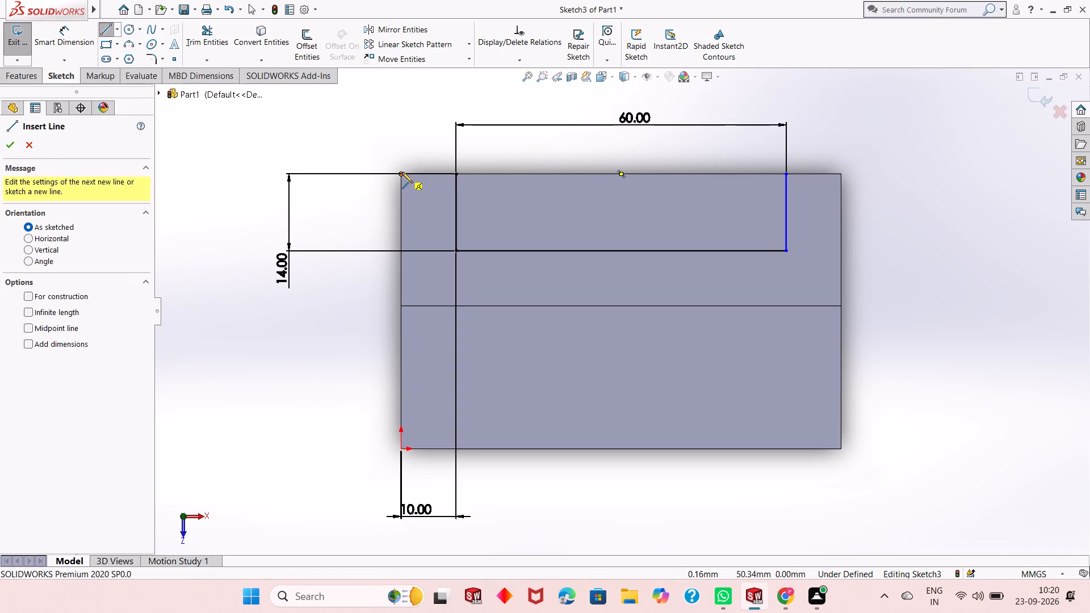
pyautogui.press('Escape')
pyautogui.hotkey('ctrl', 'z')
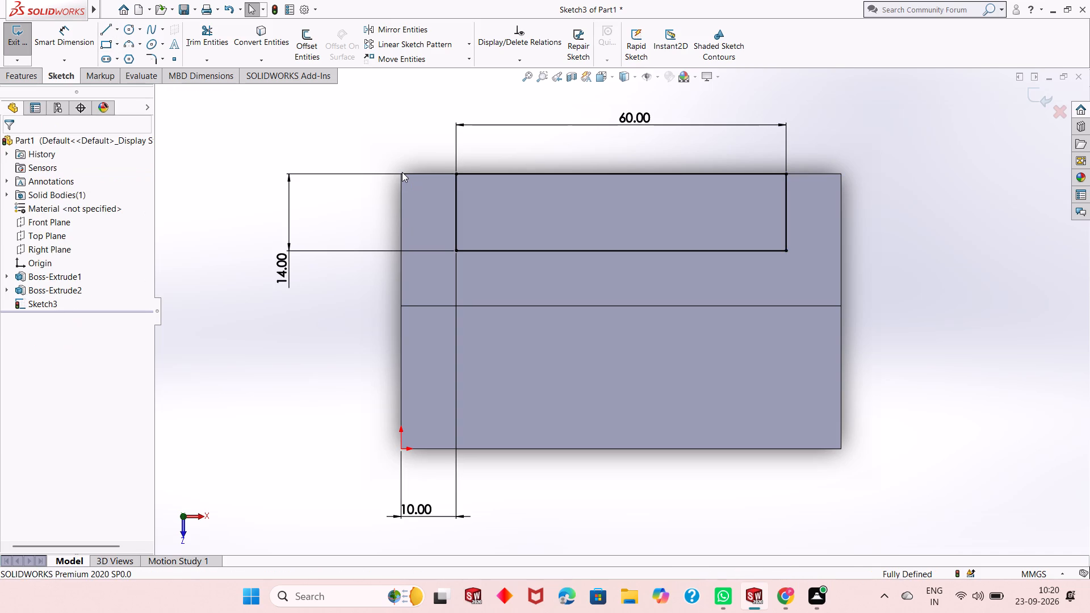
# Cut-extrude the 60 by 14 mm rectangle downward into the upright block as a blind cut, 50 mm deep.
pyautogui.moveTo(709, 308); pyautogui.dragTo(705, 170, button='middle')
pyautogui.scroll(-1, 709, 309)
pyautogui.scroll(1, 619, 247)
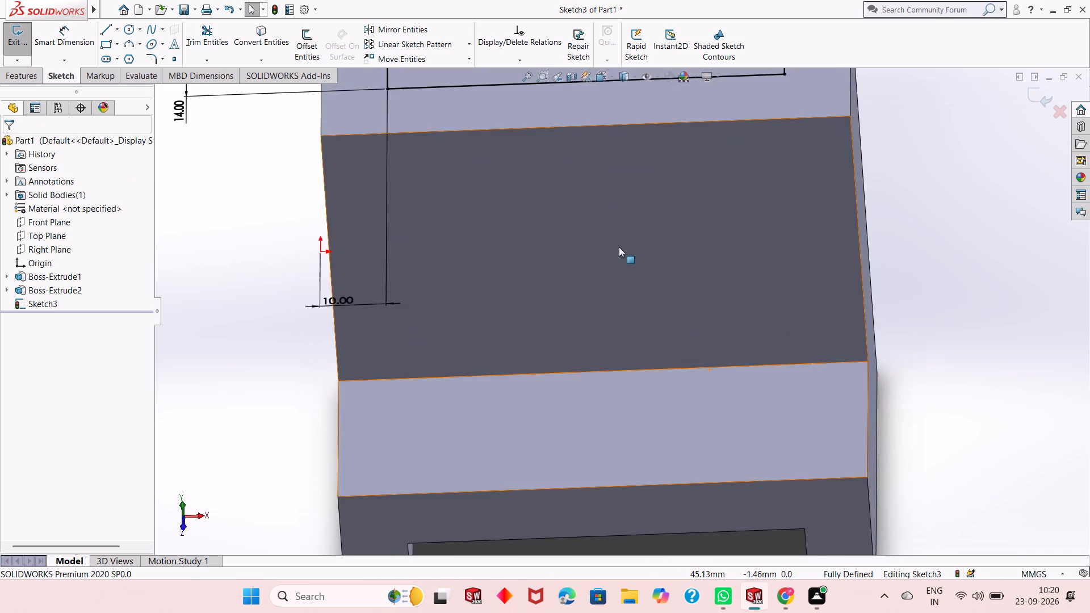
pyautogui.scroll(2, 619, 247)
pyautogui.moveTo(624, 279); pyautogui.dragTo(811, 192, button='middle')
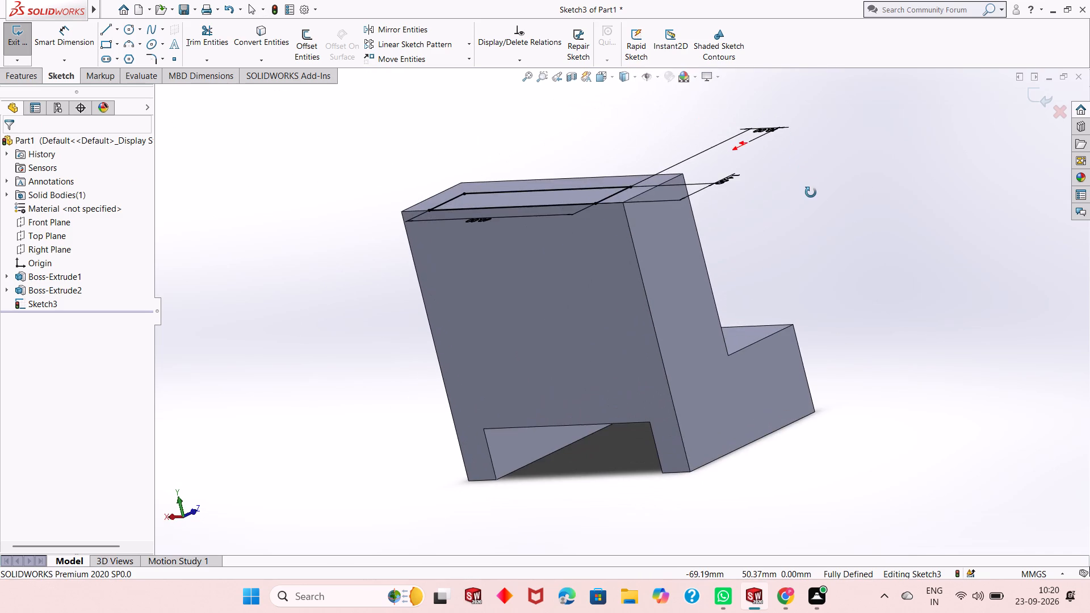
pyautogui.moveTo(811, 192); pyautogui.dragTo(768, 280, button='middle')
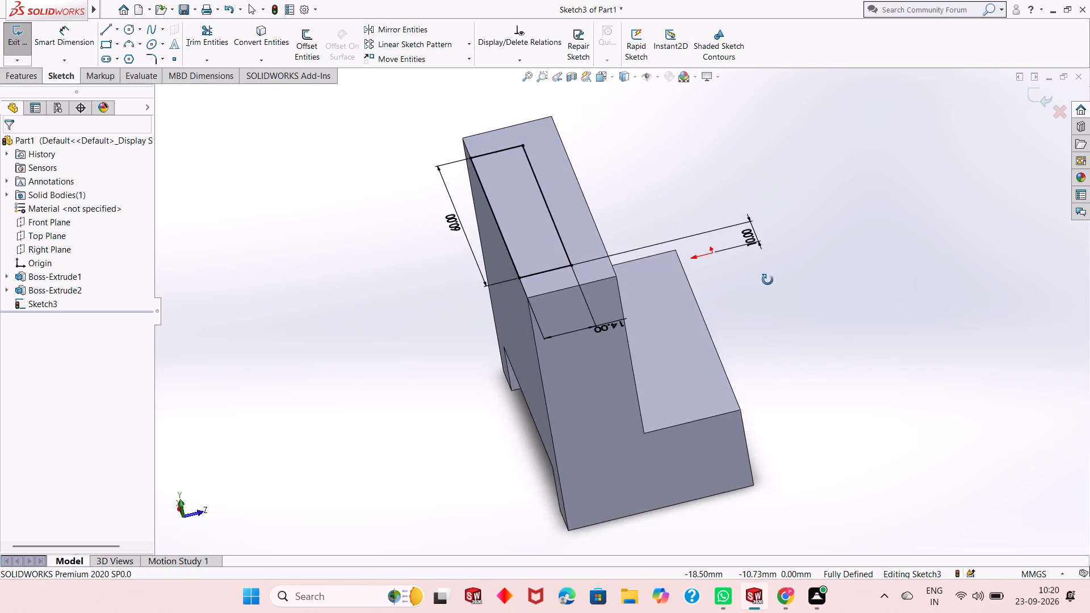
pyautogui.moveTo(768, 280); pyautogui.dragTo(813, 195, button='middle')
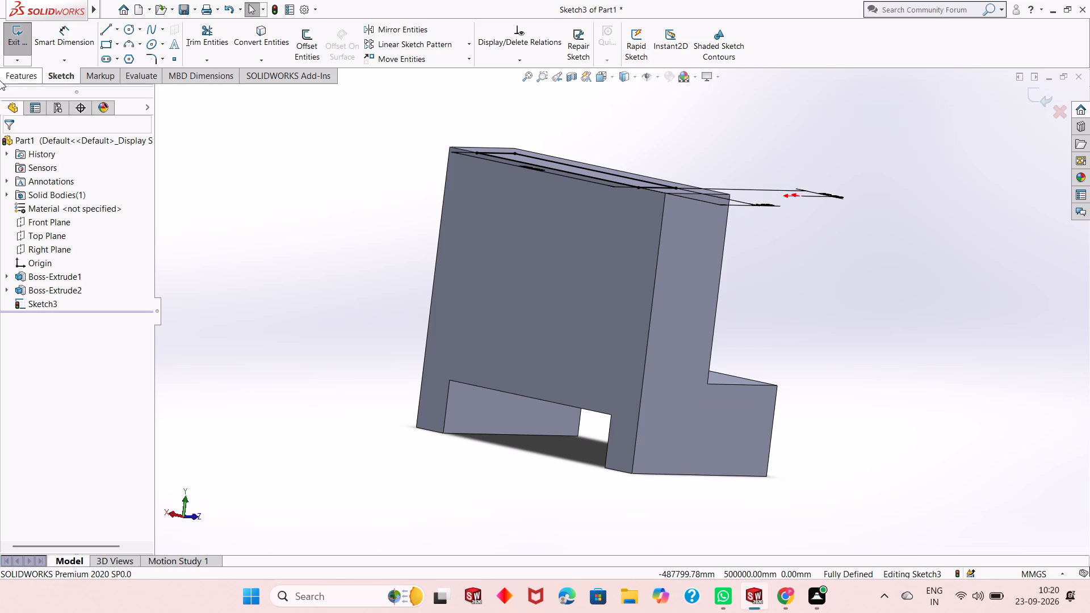
pyautogui.click(17, 76)
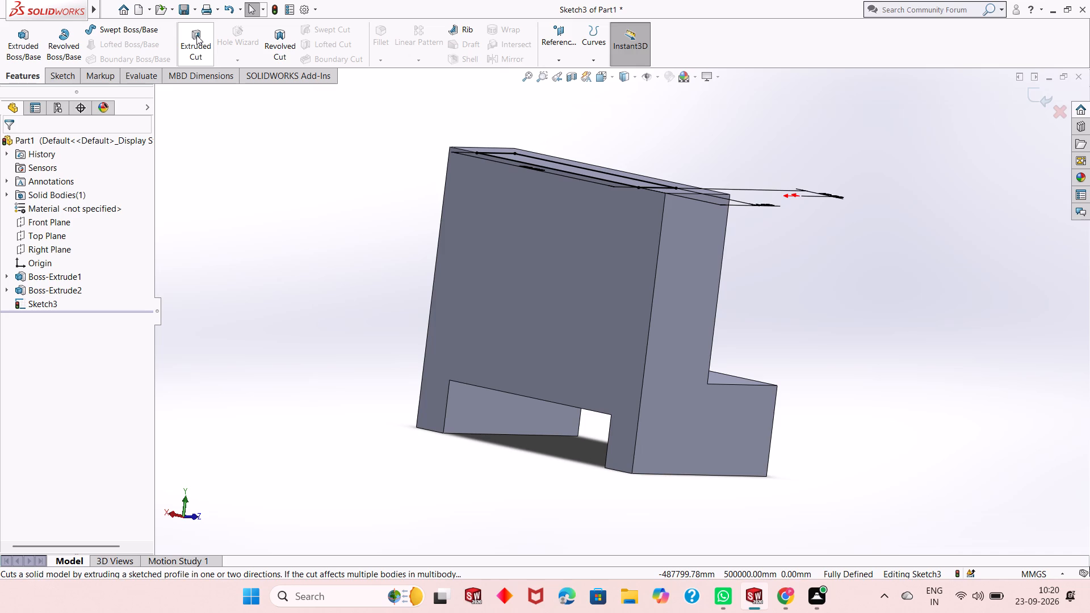
pyautogui.click(196, 35)
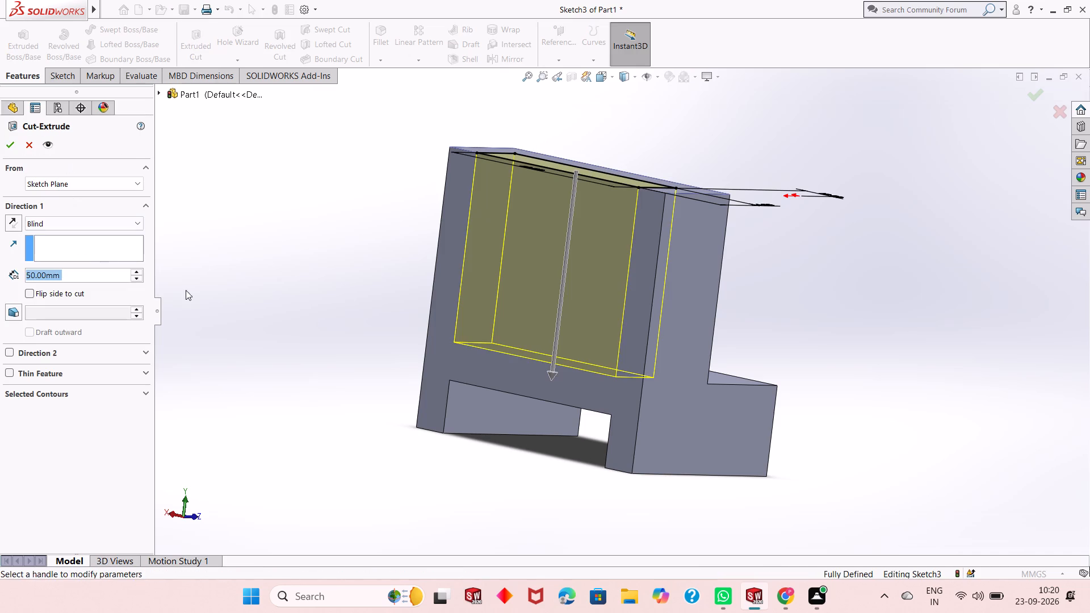
pyautogui.click(6, 145)
pyautogui.click(301, 144)
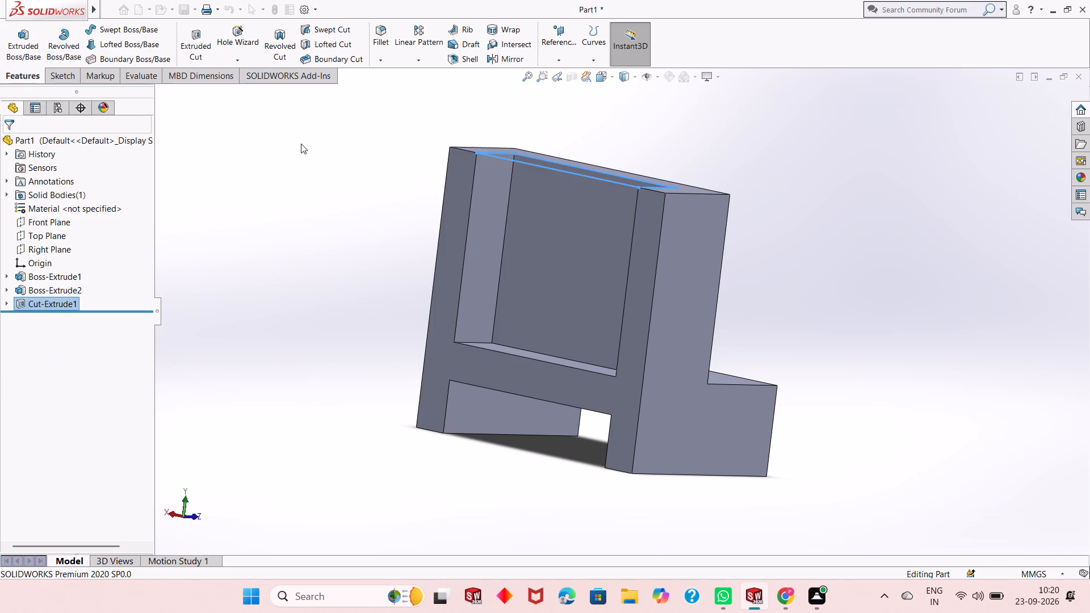
# Change the rear slot cut's end condition from blind to Through All.
pyautogui.moveTo(375, 169); pyautogui.dragTo(331, 170, button='middle')
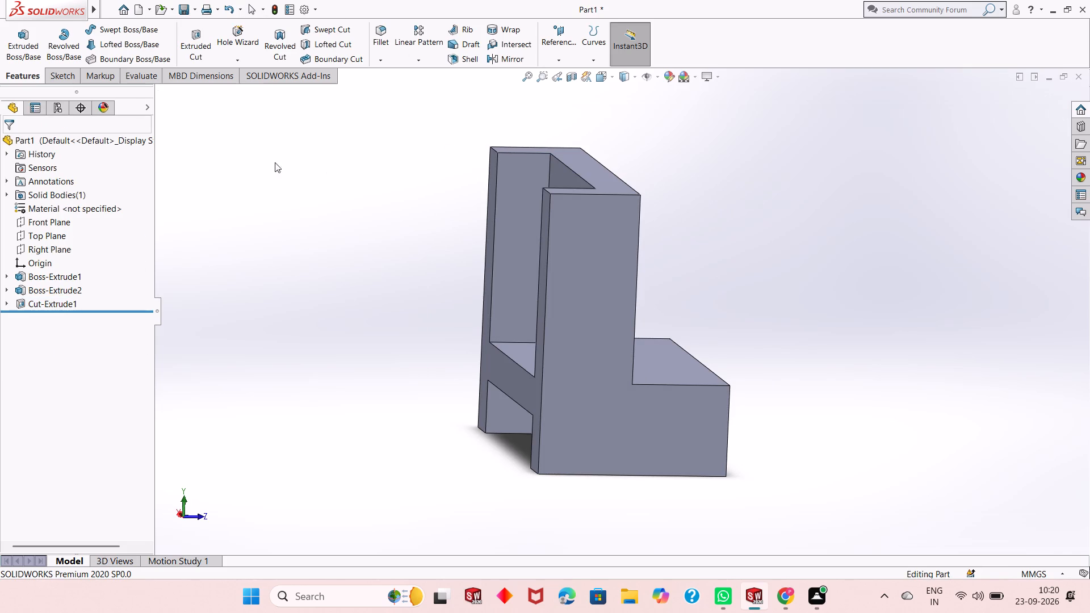
pyautogui.click(65, 302)
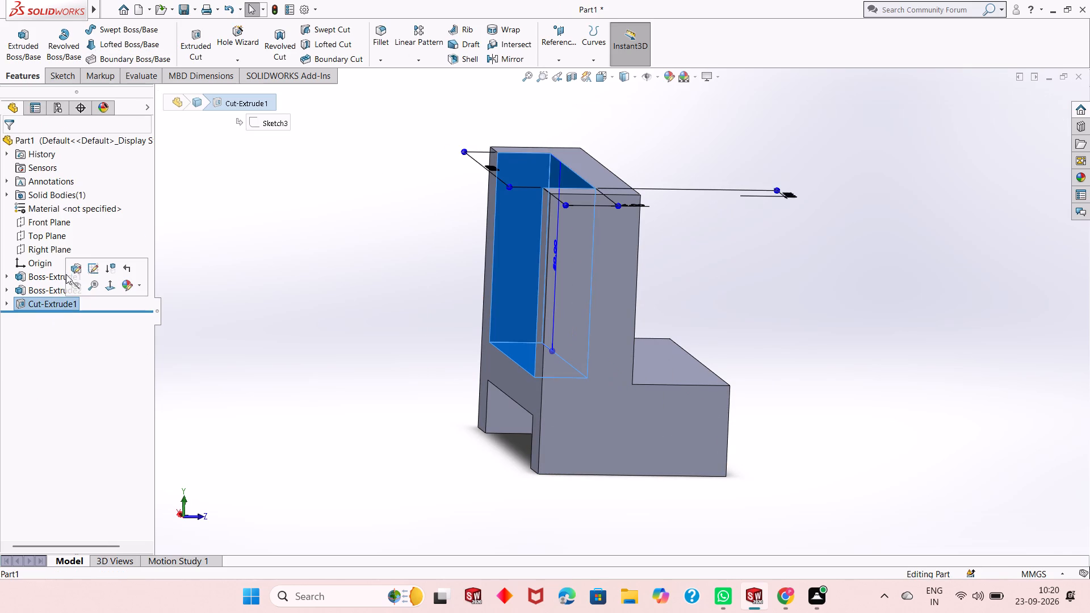
pyautogui.click(74, 269)
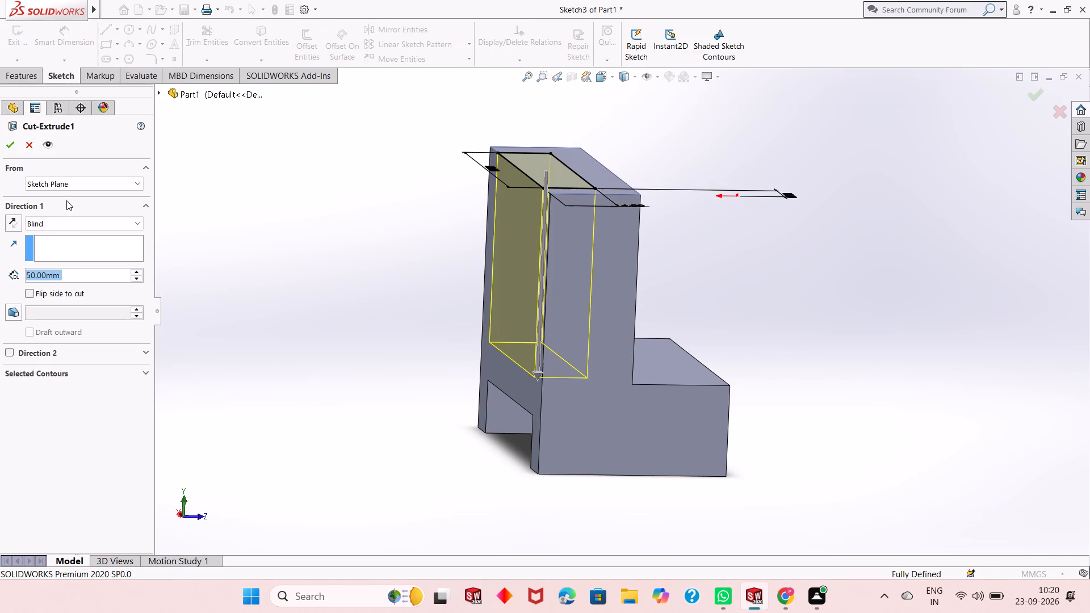
pyautogui.click(78, 230)
pyautogui.click(83, 229)
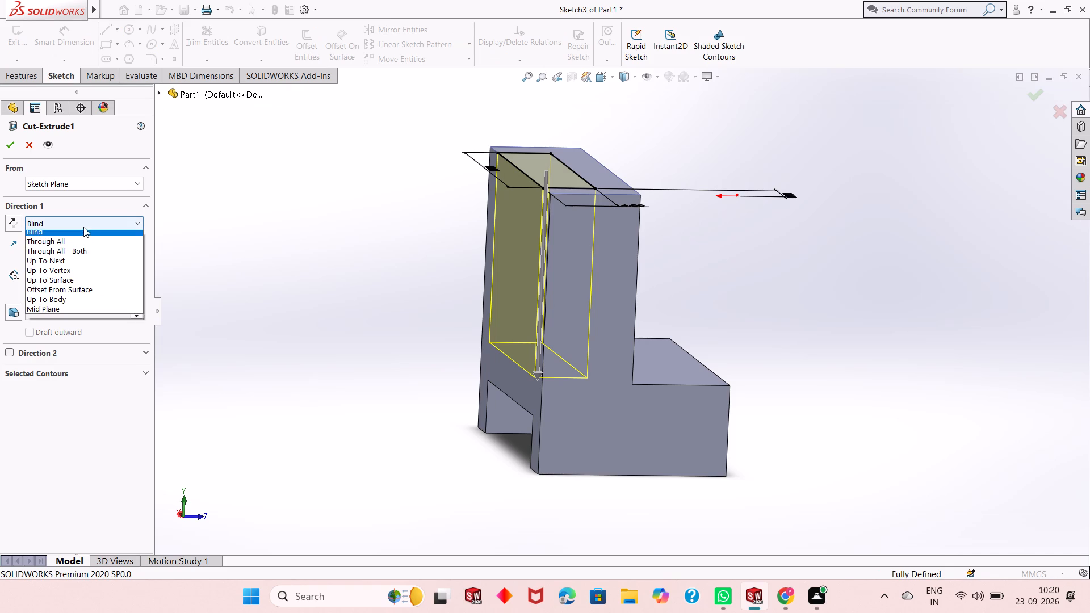
pyautogui.click(83, 242)
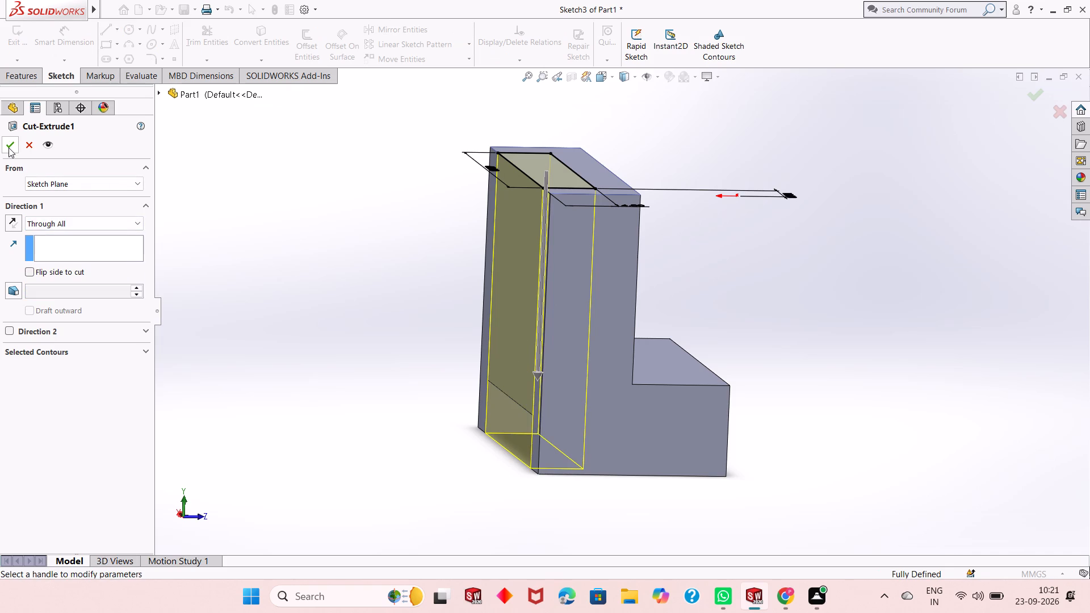
pyautogui.click(9, 148)
pyautogui.click(346, 240)
# Examine the rear slot, the channel underside and the front of the part from several angles.
pyautogui.moveTo(450, 315); pyautogui.dragTo(480, 275, button='middle')
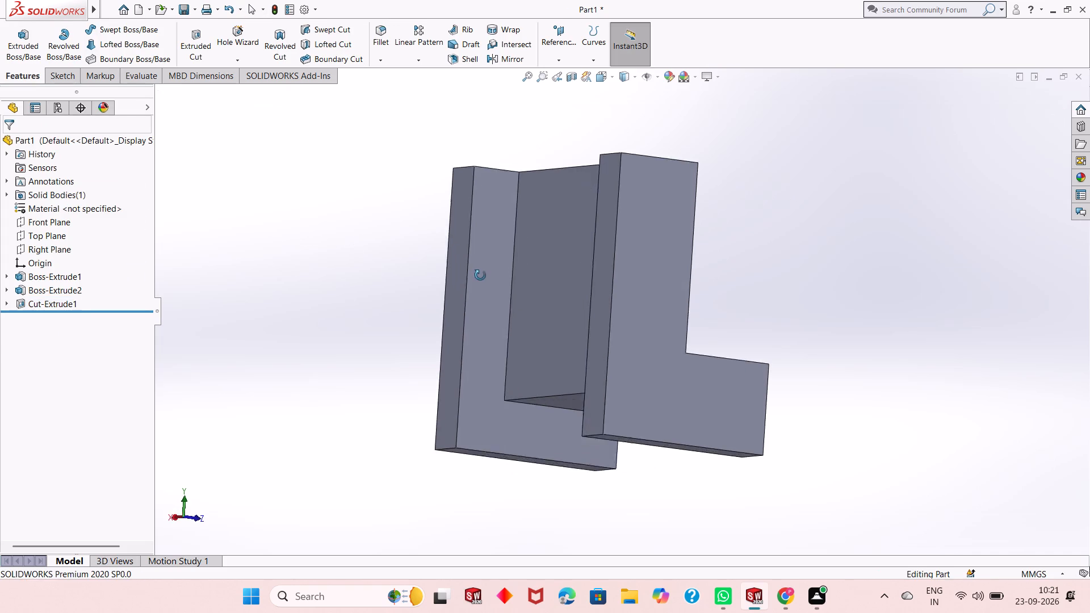
pyautogui.moveTo(480, 275); pyautogui.dragTo(526, 267, button='middle')
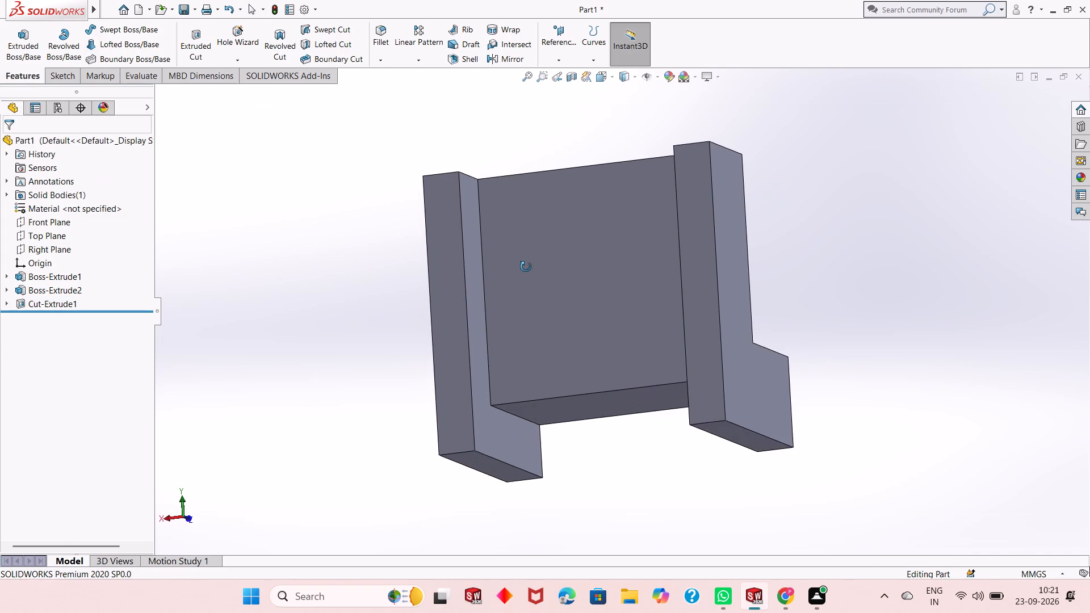
pyautogui.moveTo(526, 267); pyautogui.dragTo(455, 286, button='middle')
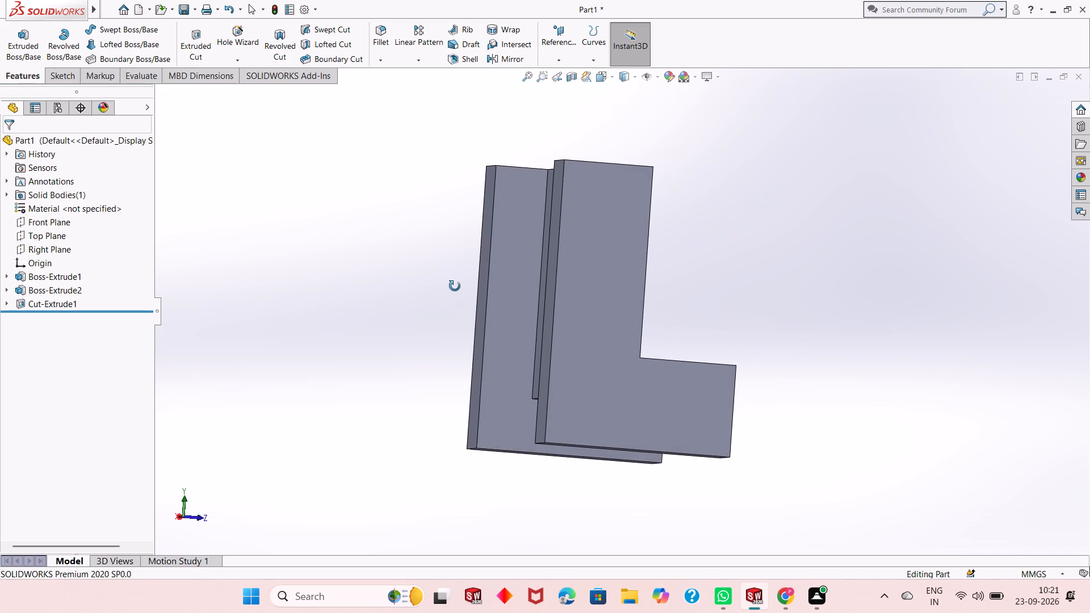
pyautogui.moveTo(455, 286); pyautogui.dragTo(439, 345, button='middle')
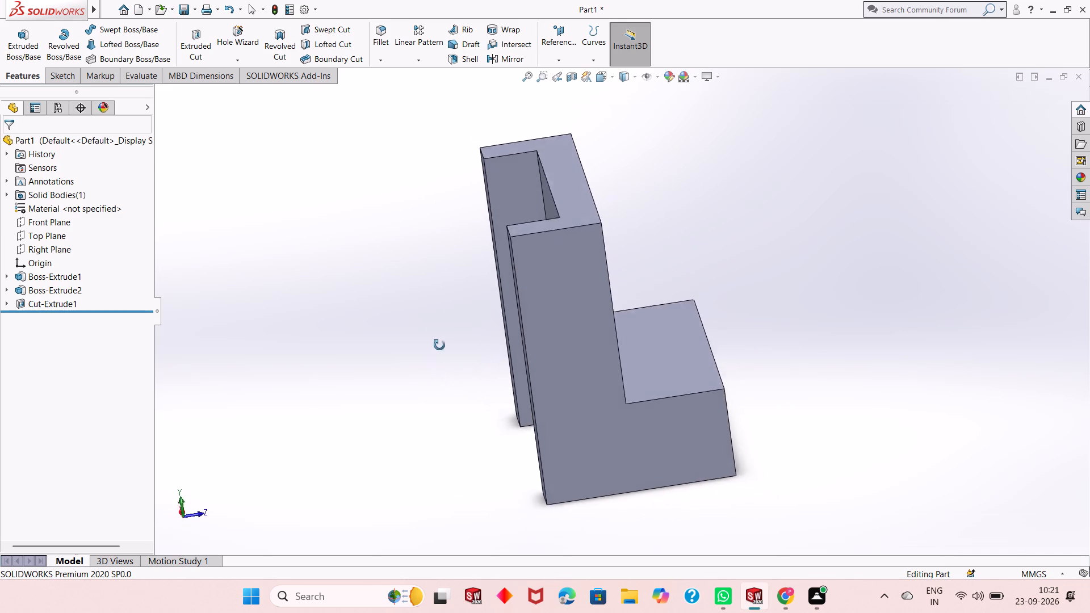
pyautogui.moveTo(439, 345); pyautogui.dragTo(627, 323, button='middle')
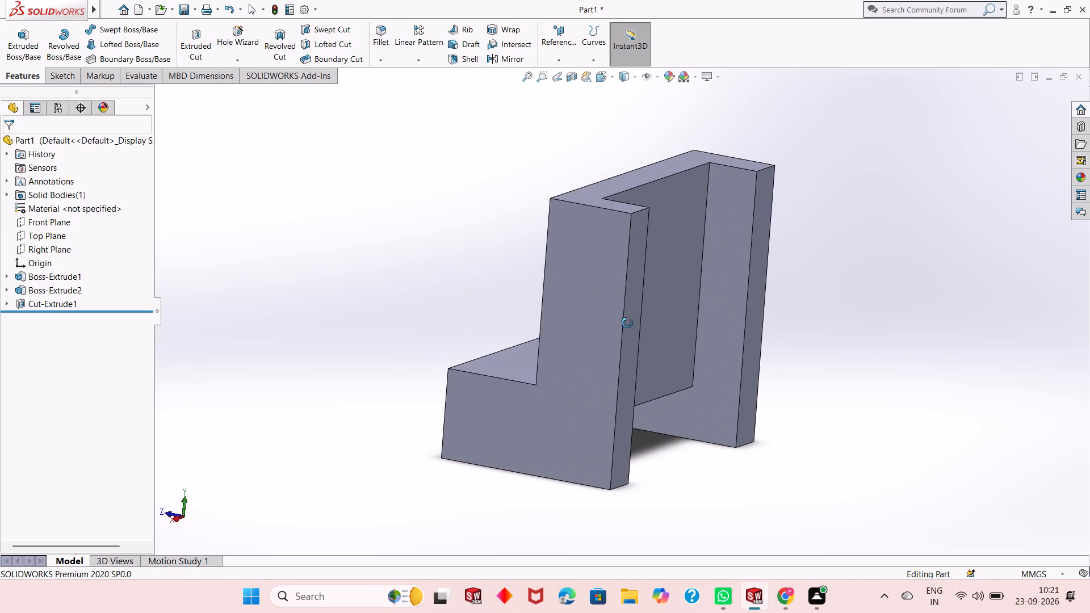
pyautogui.moveTo(627, 323); pyautogui.dragTo(622, 347, button='middle')
pyautogui.scroll(-2, 667, 277)
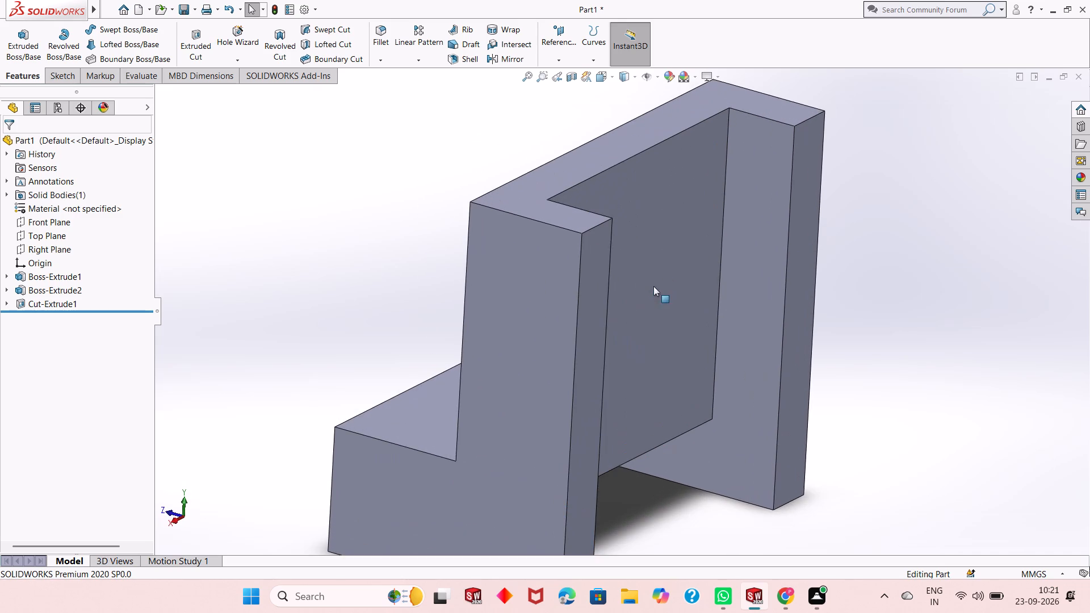
pyautogui.scroll(2, 639, 331)
pyautogui.moveTo(639, 337); pyautogui.dragTo(644, 299, button='middle')
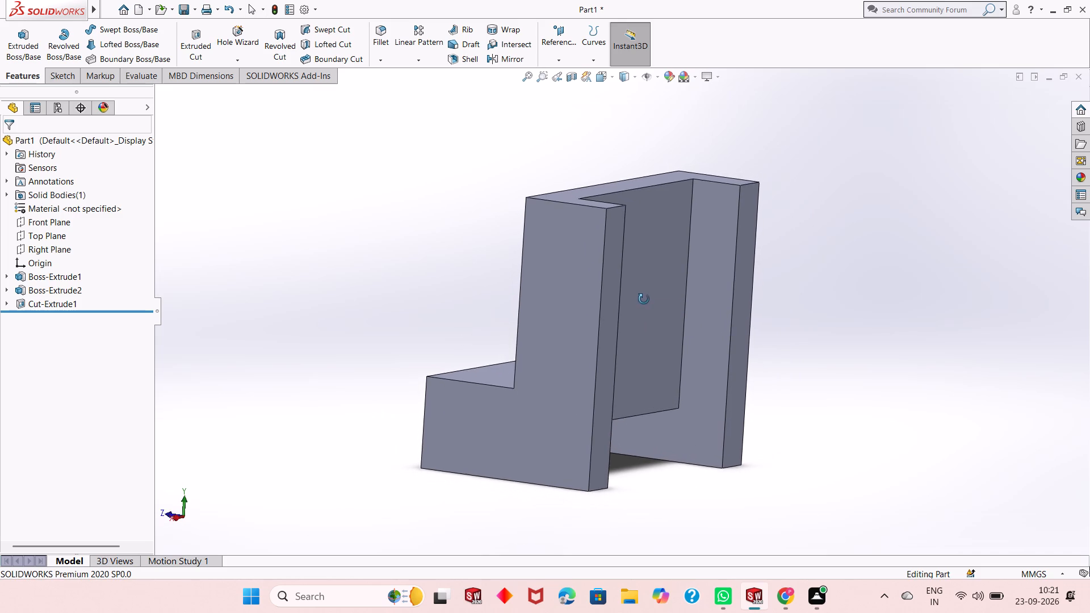
pyautogui.moveTo(644, 299); pyautogui.dragTo(619, 250, button='middle')
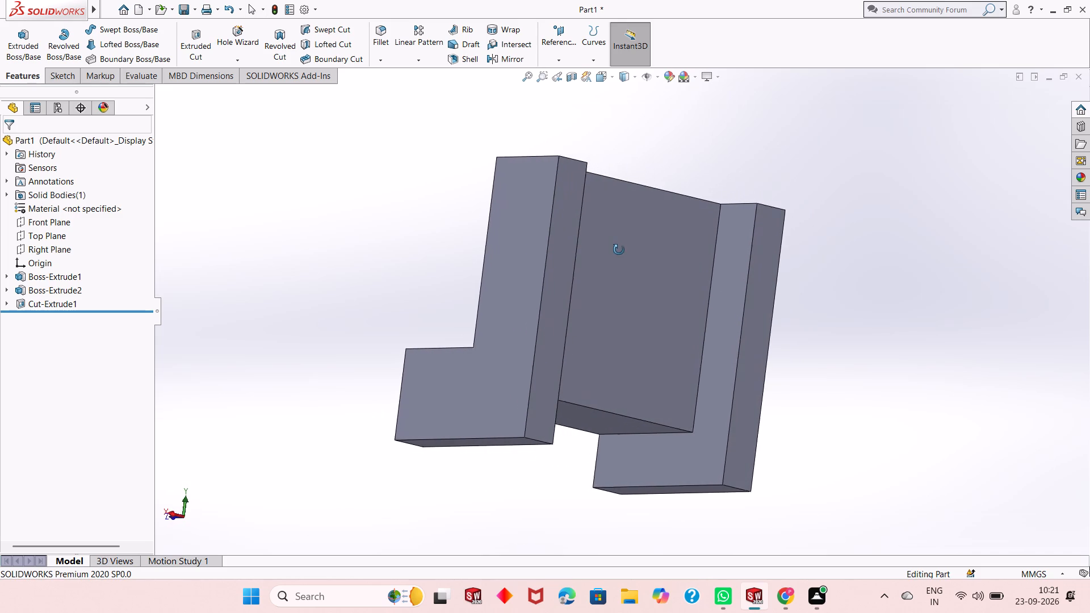
pyautogui.moveTo(619, 250); pyautogui.dragTo(309, 144, button='middle')
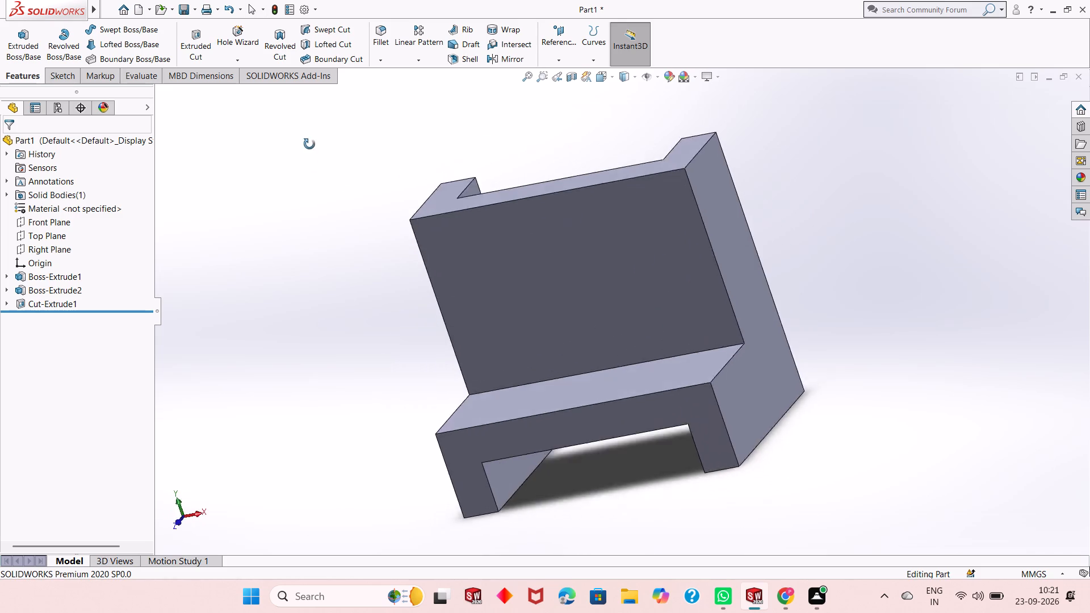
pyautogui.moveTo(309, 144); pyautogui.dragTo(521, 94, button='middle')
pyautogui.scroll(1, 521, 93)
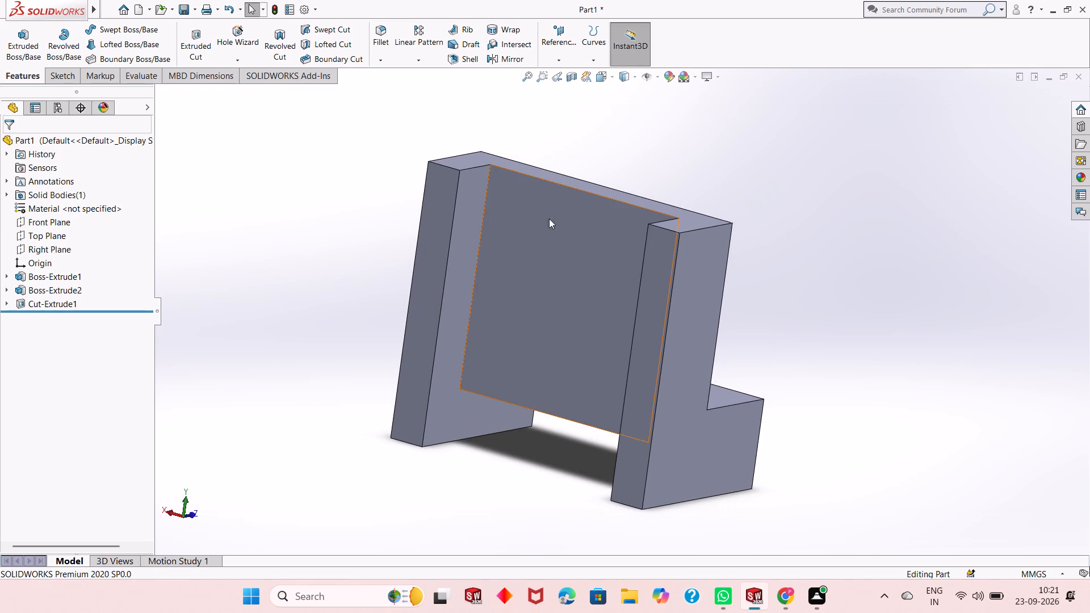
pyautogui.scroll(-2, 555, 296)
pyautogui.scroll(1, 556, 362)
pyautogui.moveTo(556, 362); pyautogui.dragTo(532, 381, button='middle')
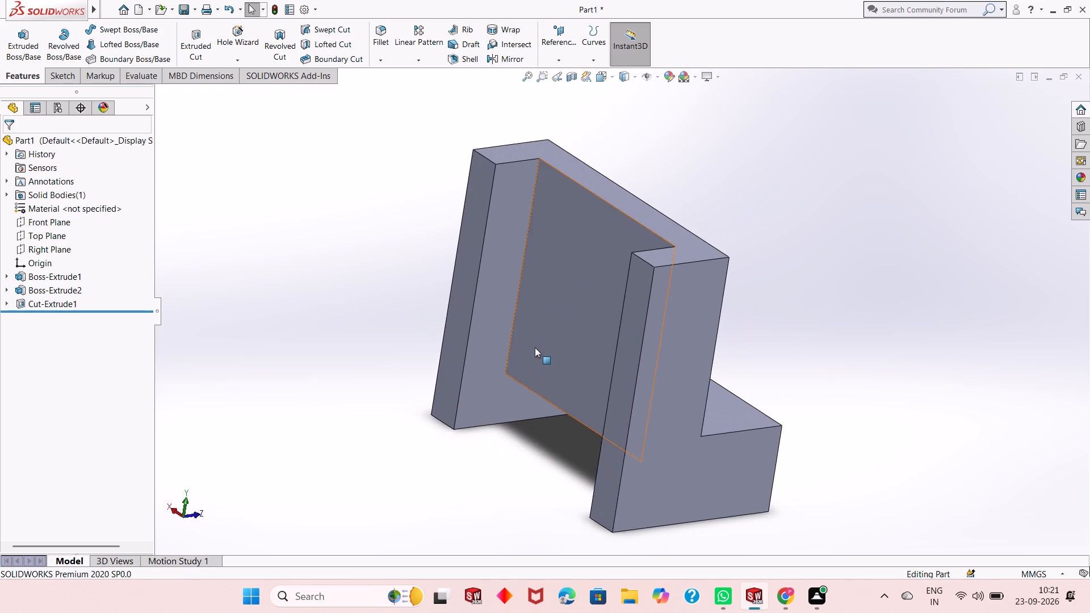
pyautogui.scroll(-2, 535, 347)
pyautogui.scroll(4, 535, 346)
pyautogui.moveTo(624, 447); pyautogui.dragTo(624, 448, button='middle')
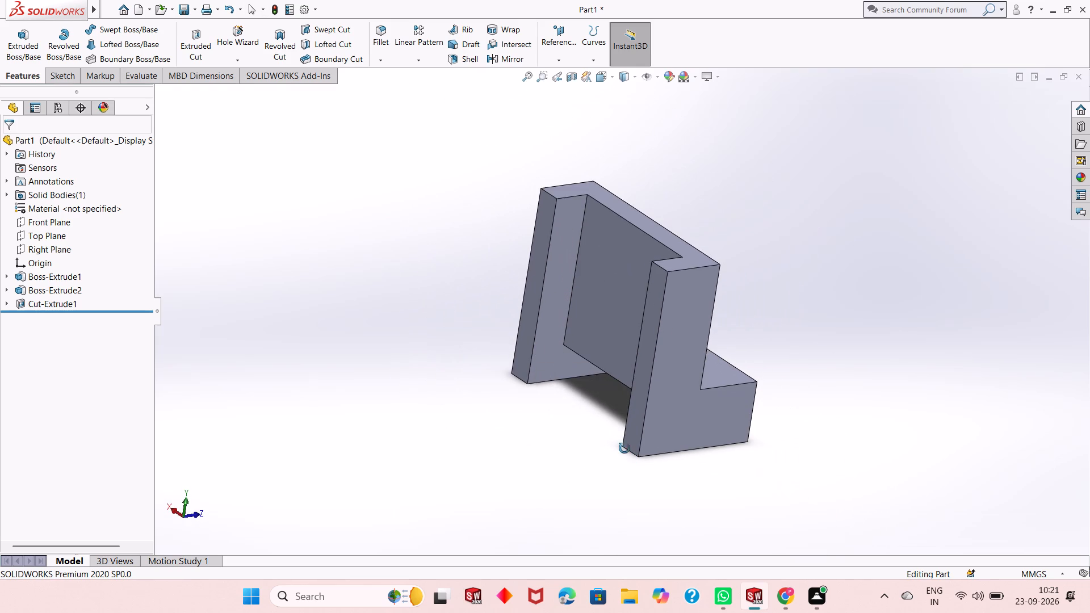
pyautogui.moveTo(624, 448); pyautogui.dragTo(392, 383, button='middle')
pyautogui.scroll(1, 619, 417)
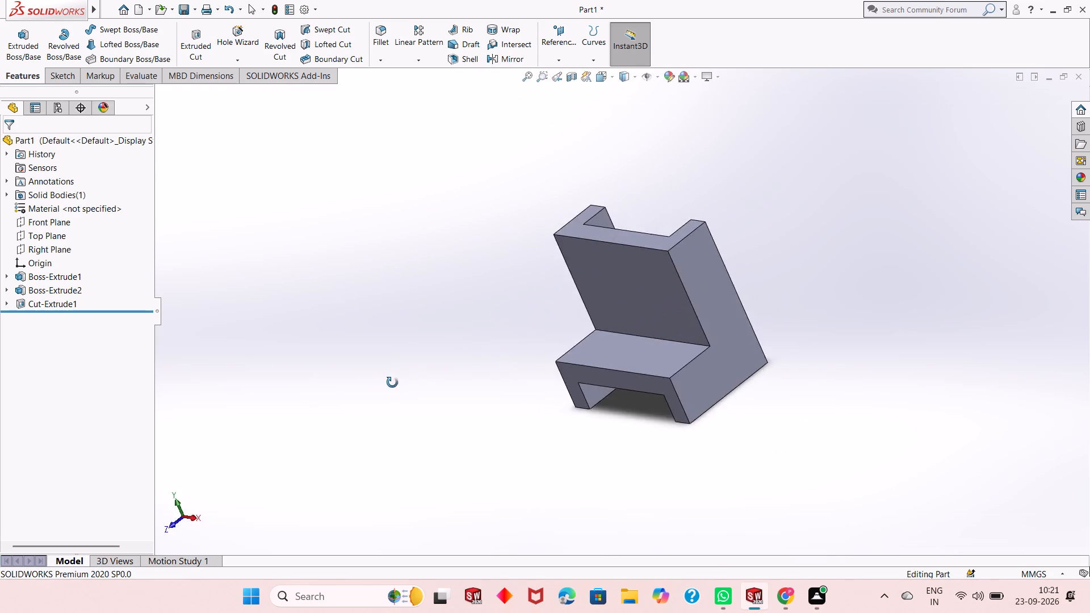
pyautogui.moveTo(392, 383); pyautogui.dragTo(597, 220, button='middle')
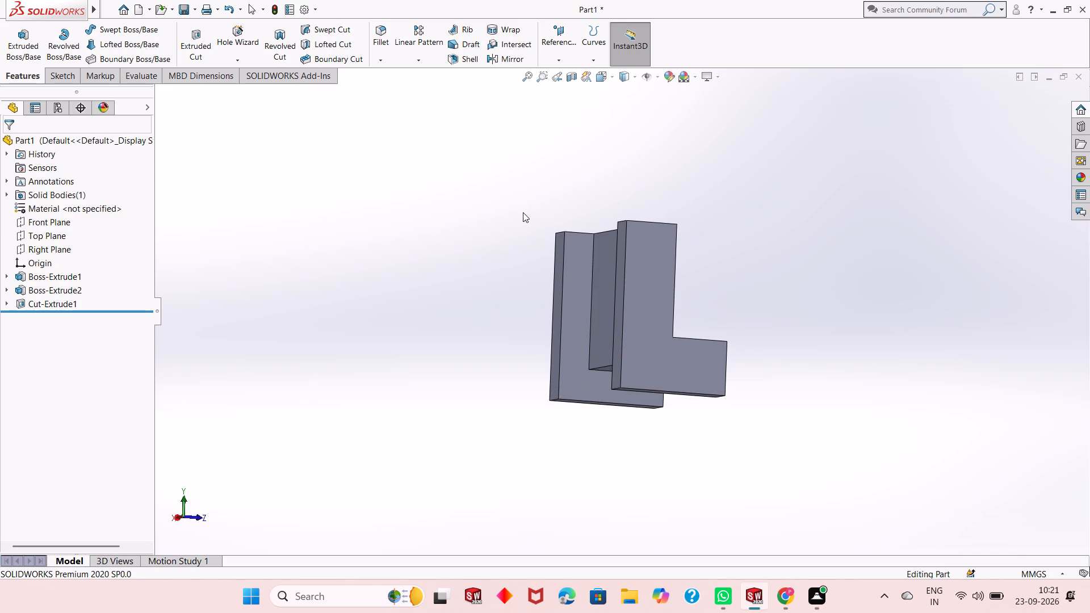
pyautogui.moveTo(580, 368); pyautogui.dragTo(510, 441, button='middle')
pyautogui.scroll(-4, 742, 288)
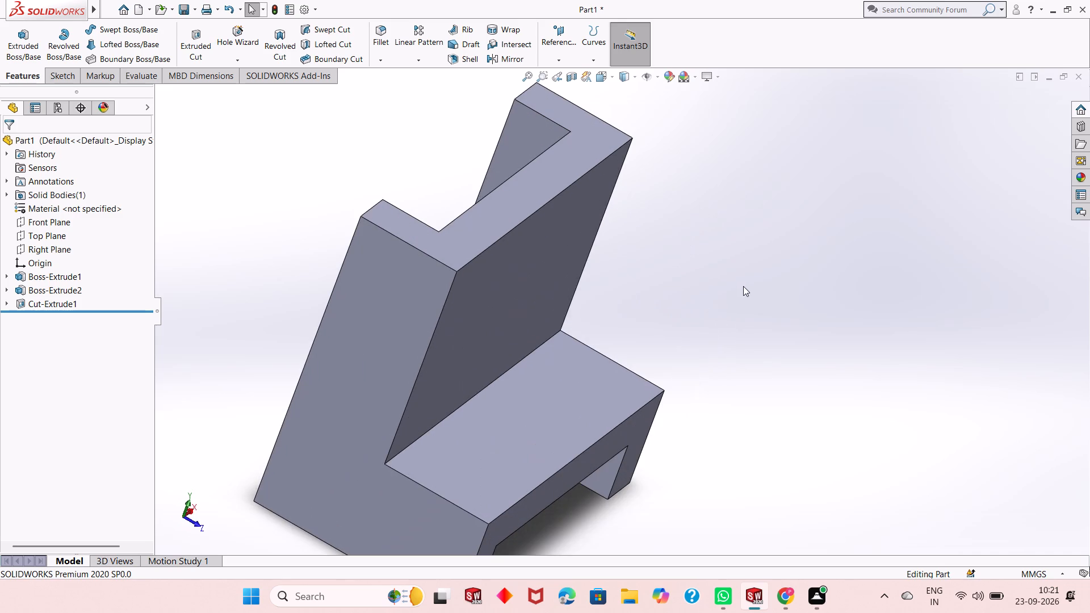
pyautogui.moveTo(681, 364); pyautogui.dragTo(664, 313, button='middle')
pyautogui.scroll(3, 664, 313)
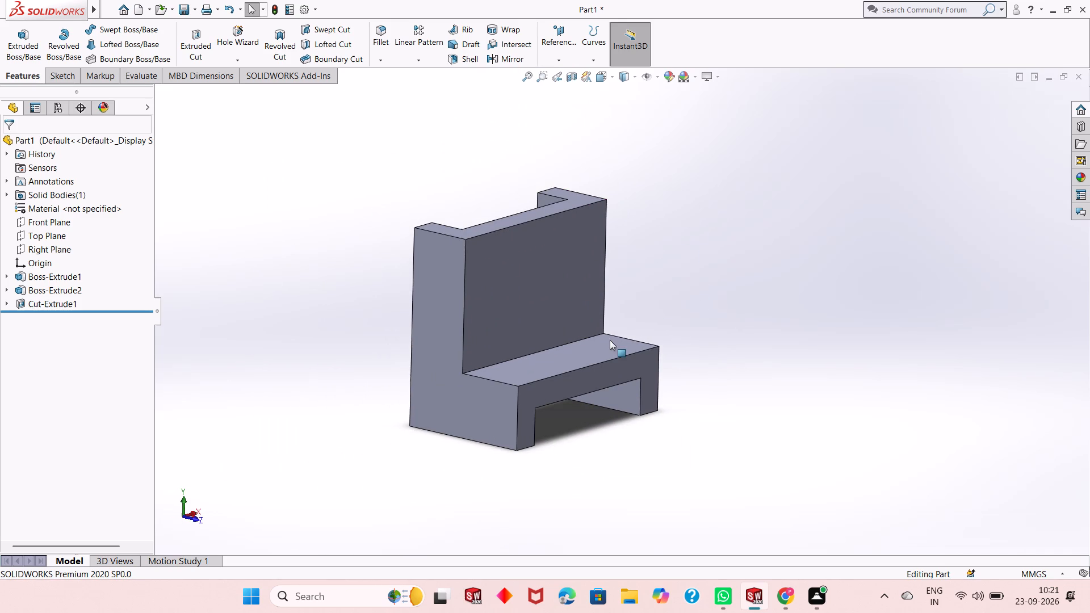
# Start a new sketch on the front face of the inverted-U channel, viewed square-on.
pyautogui.click(606, 375)
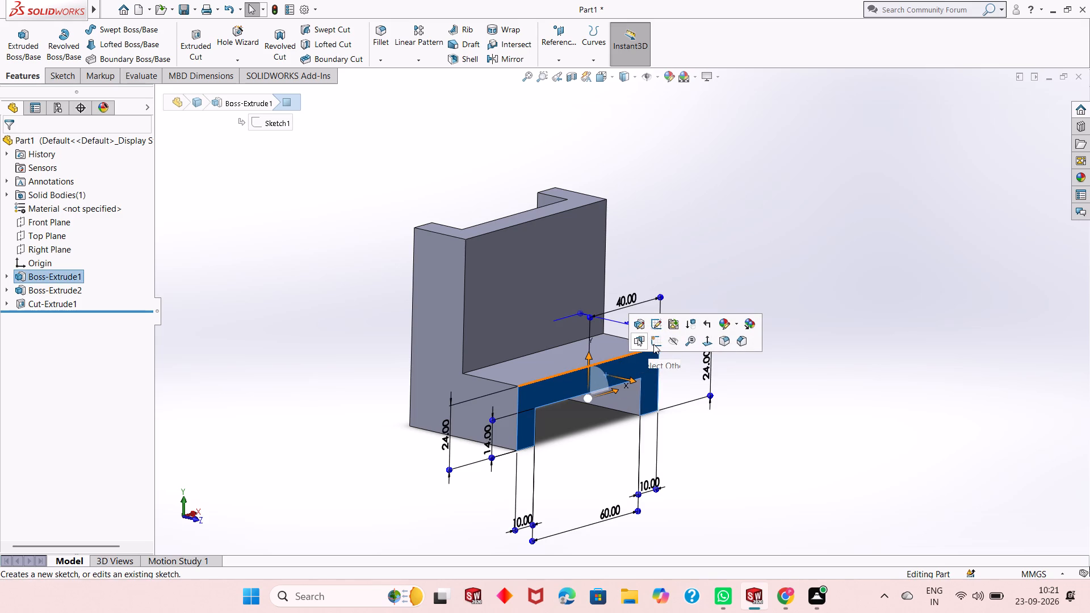
pyautogui.click(654, 344)
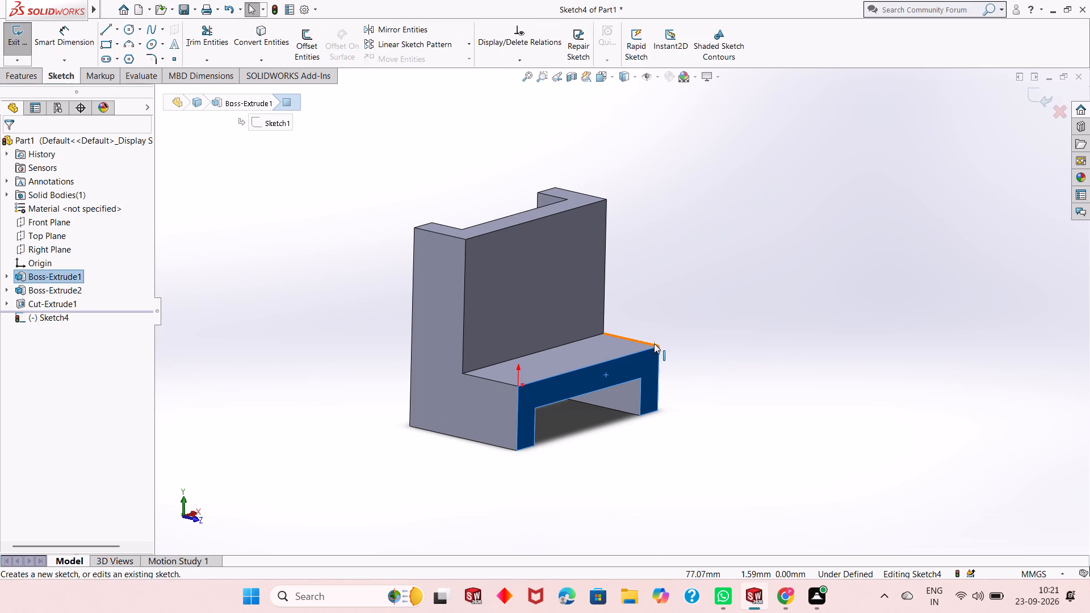
pyautogui.hotkey('ctrl', '8')
pyautogui.press('Escape')
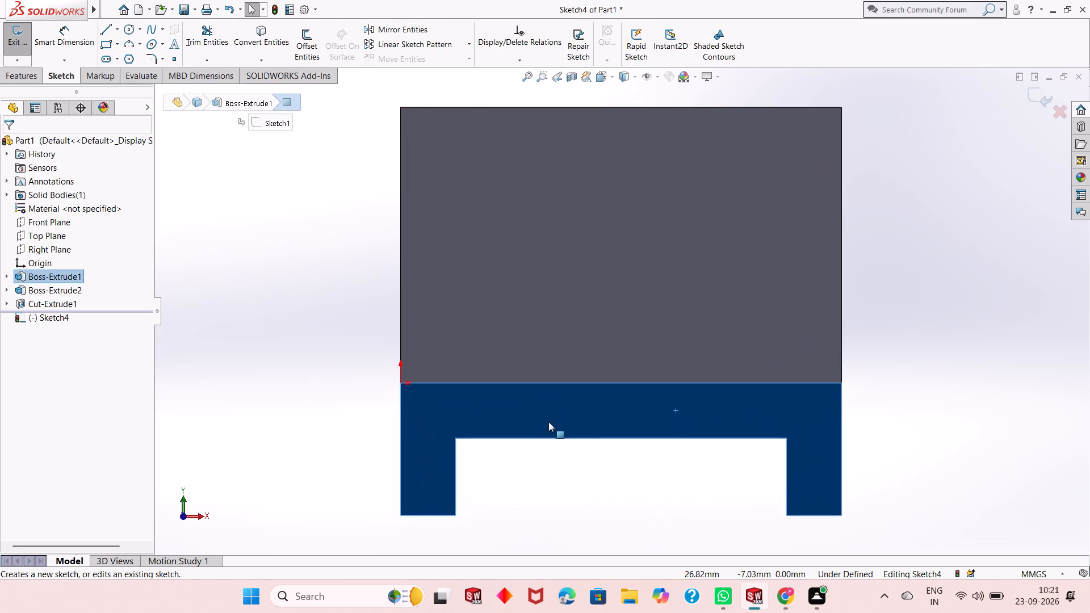
pyautogui.scroll(2, 706, 446)
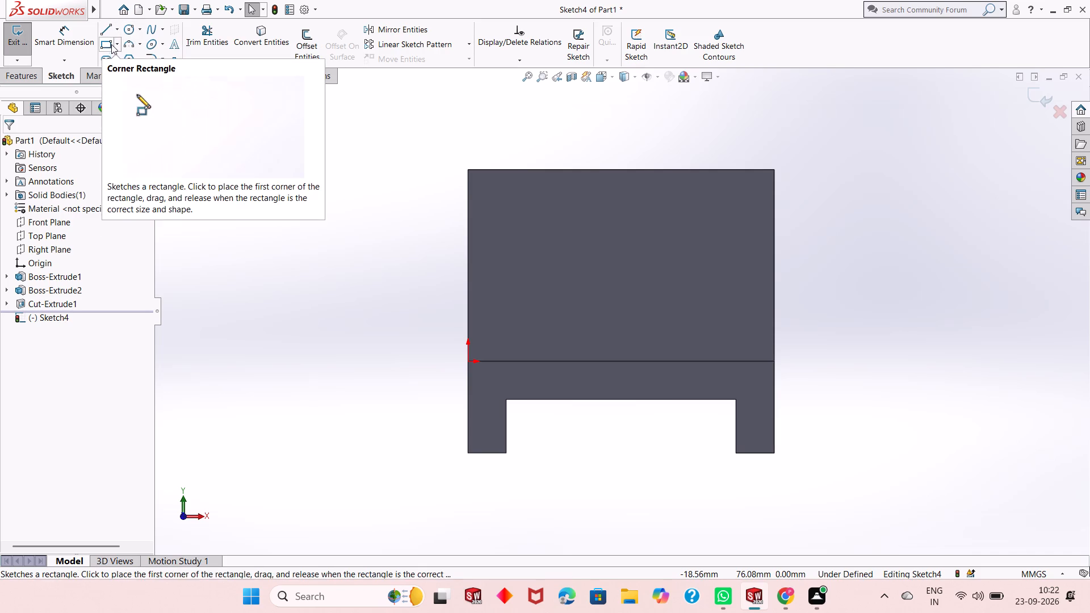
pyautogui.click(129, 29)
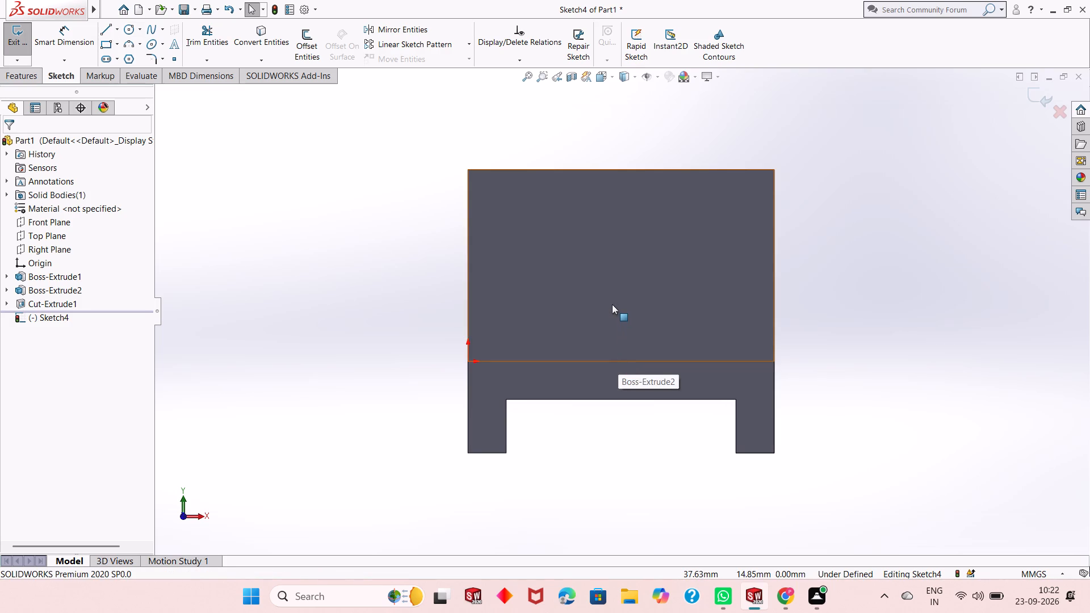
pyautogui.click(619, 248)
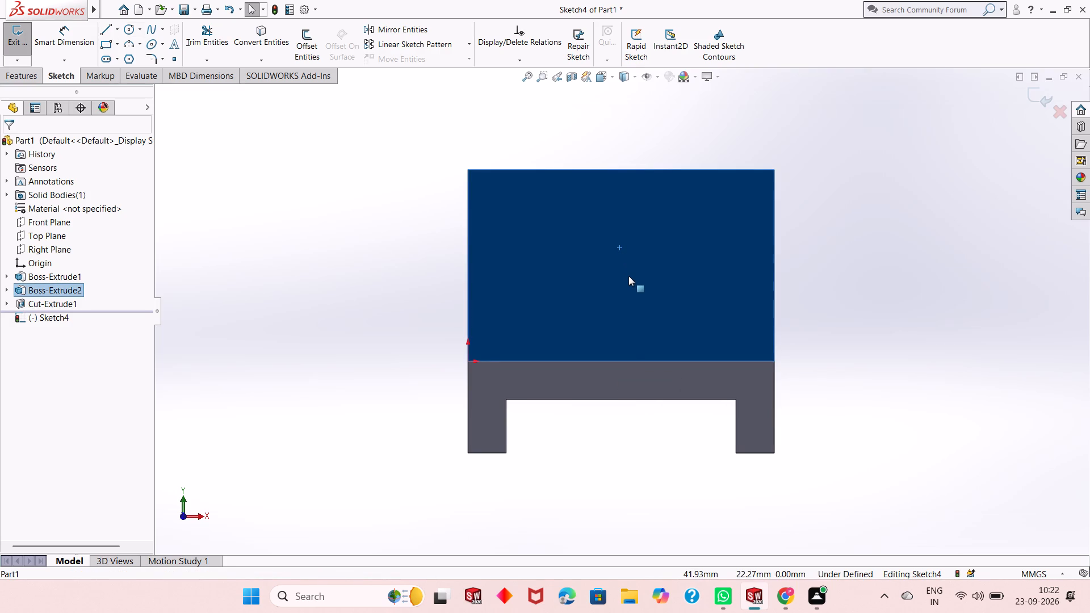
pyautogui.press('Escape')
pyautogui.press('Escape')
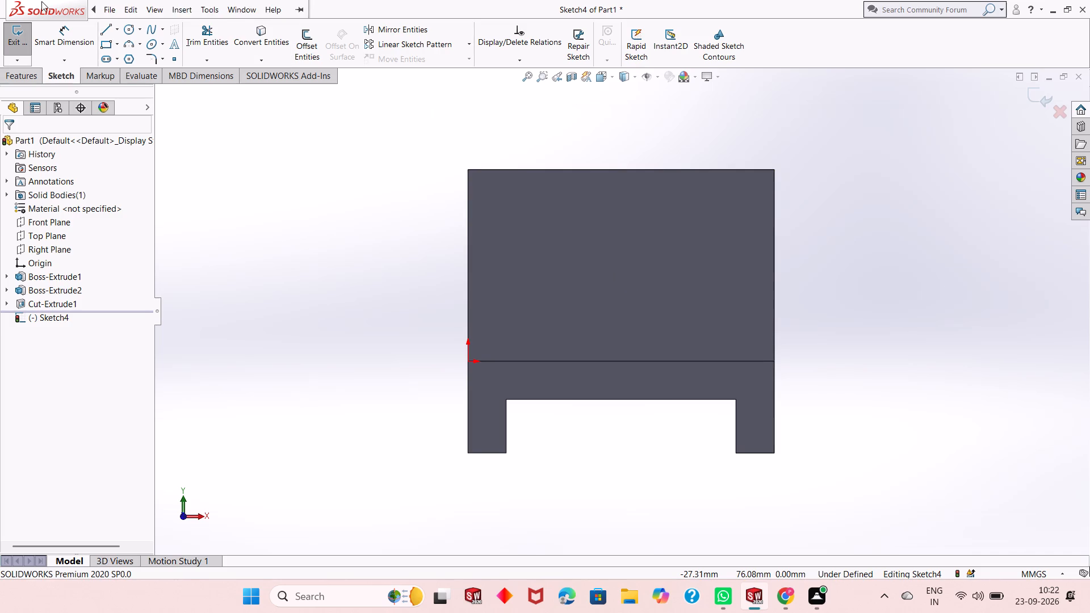
# Sketch a circle of about 15 mm radius over the upright block and one of about 14 mm radius directly below, under the channel opening.
pyautogui.click(133, 31)
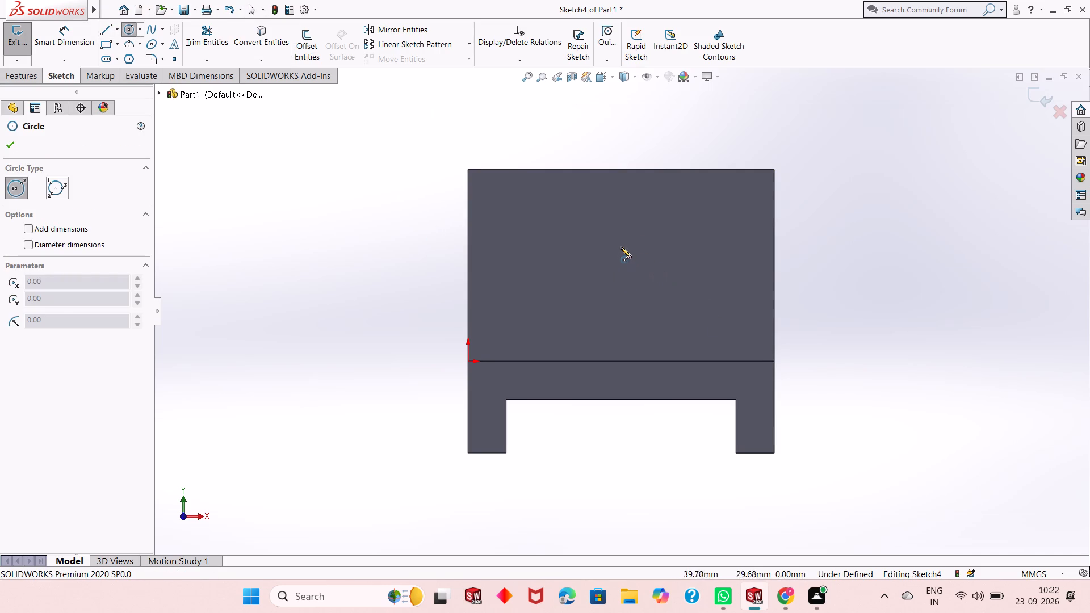
pyautogui.click(632, 238)
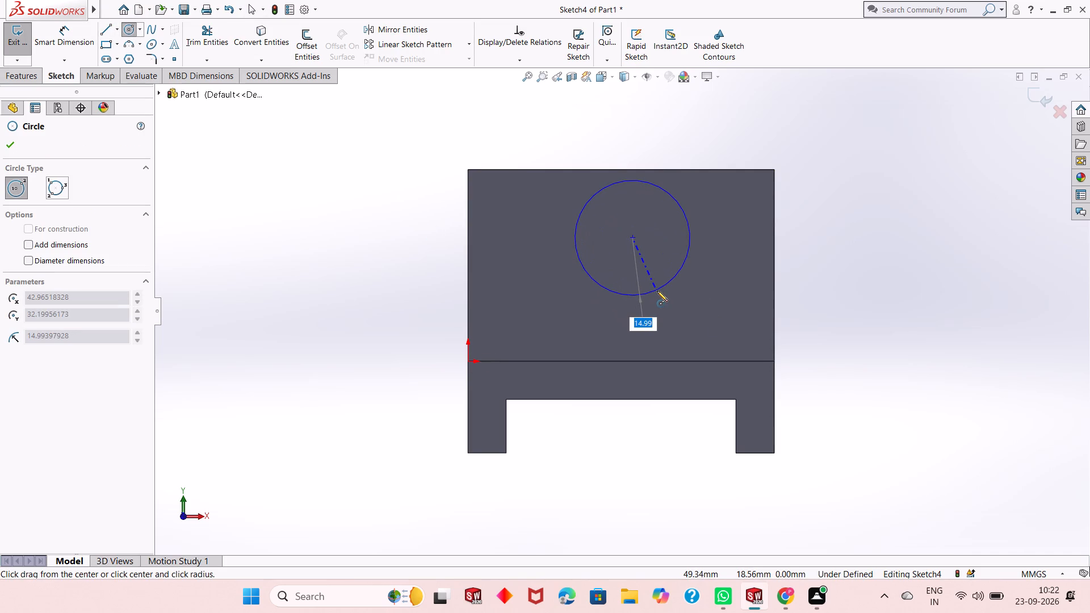
pyautogui.click(657, 291)
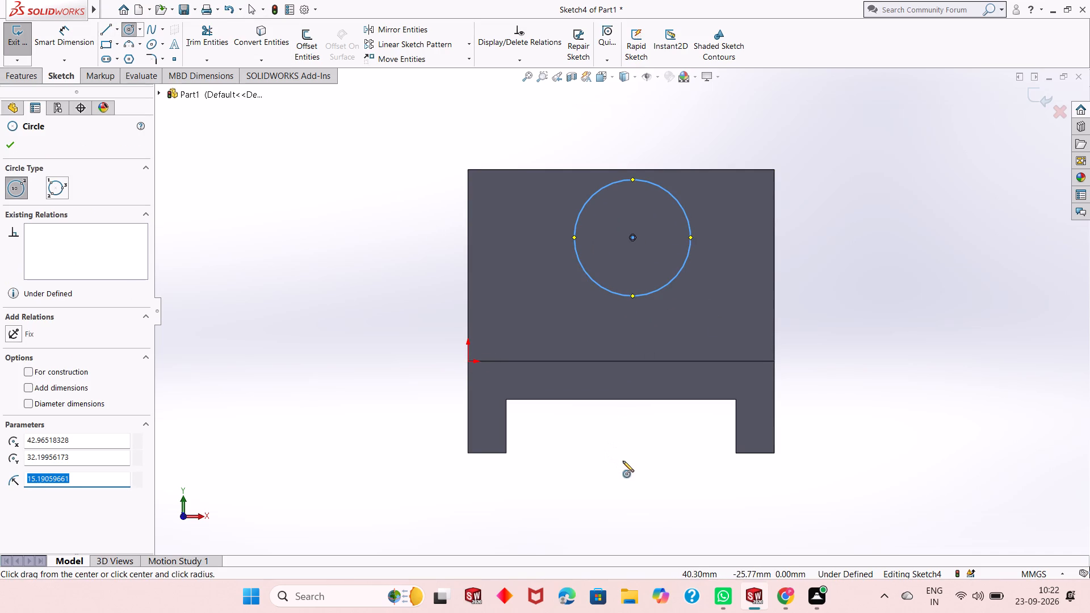
pyautogui.click(633, 489)
pyautogui.click(658, 442)
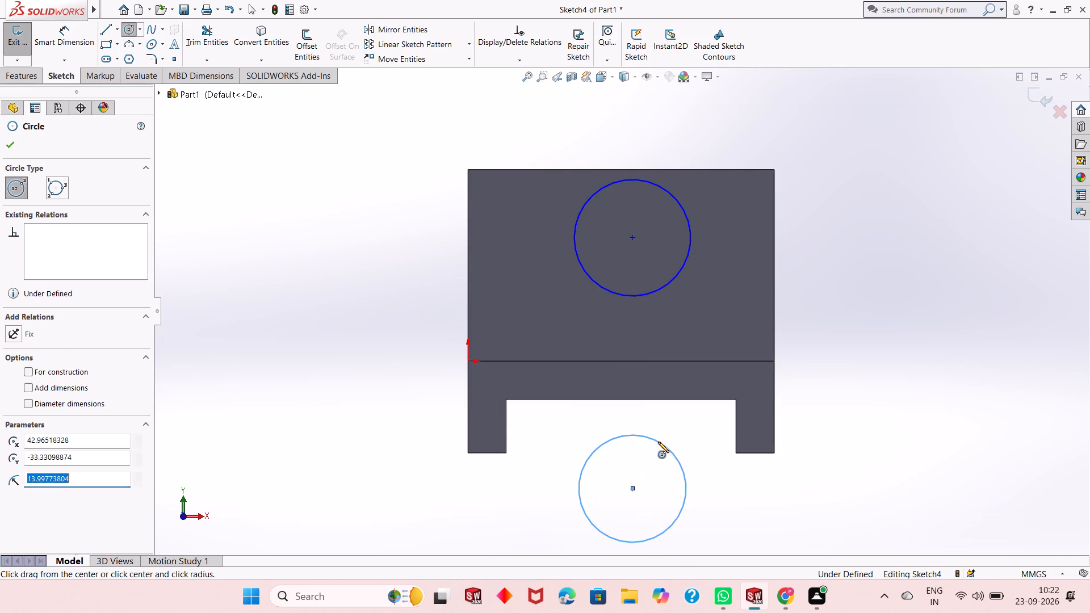
pyautogui.rightClick(305, 274)
pyautogui.click(328, 279)
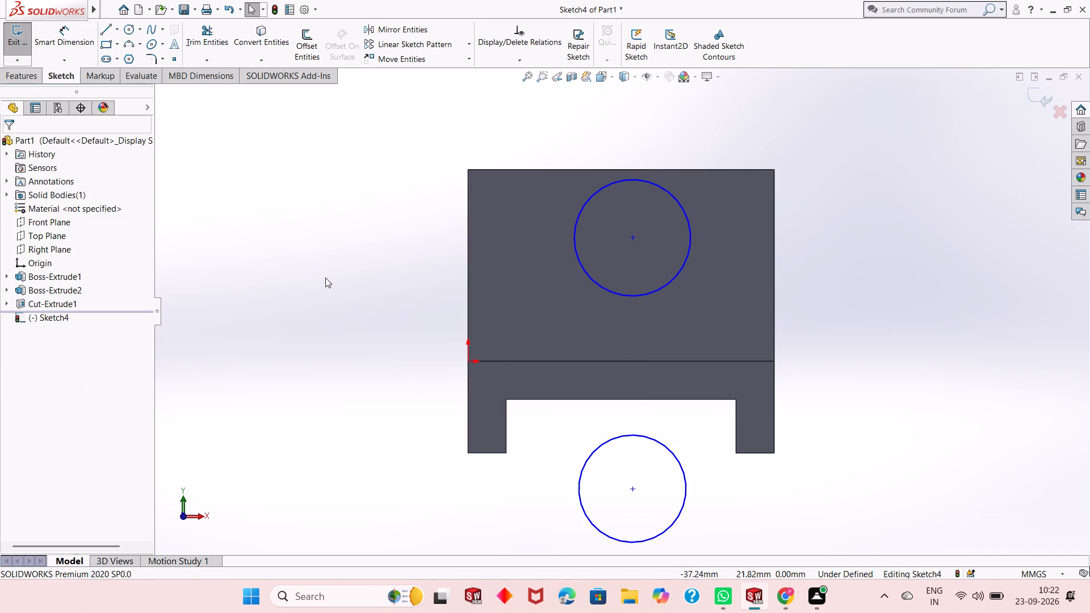
# Dimension both sketch circles, upper and lower, with a diameter of 28 mm each.
pyautogui.click(57, 39)
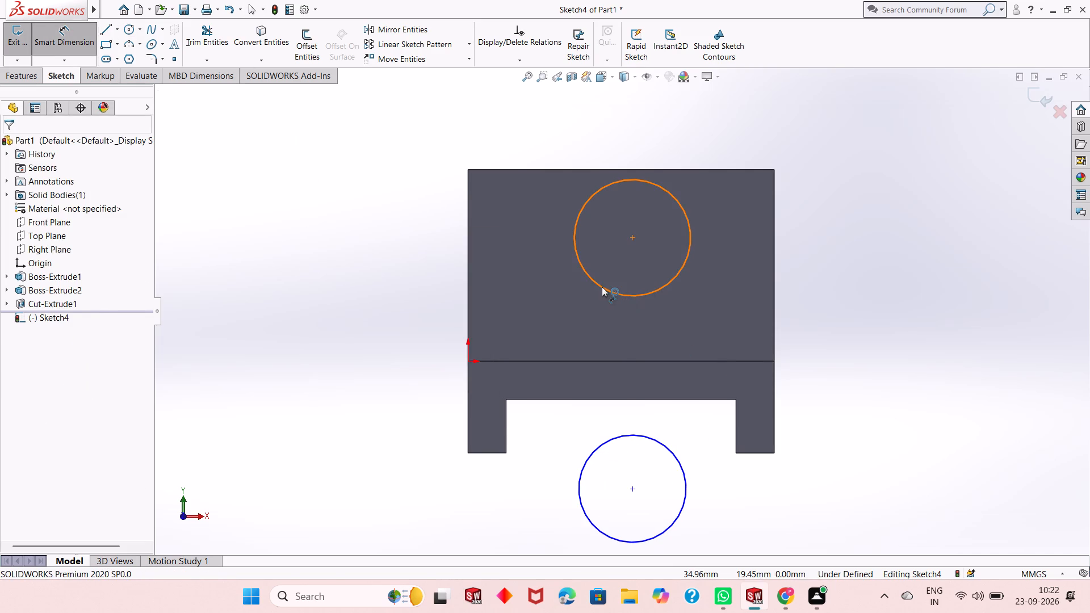
pyautogui.click(602, 287)
pyautogui.click(282, 361)
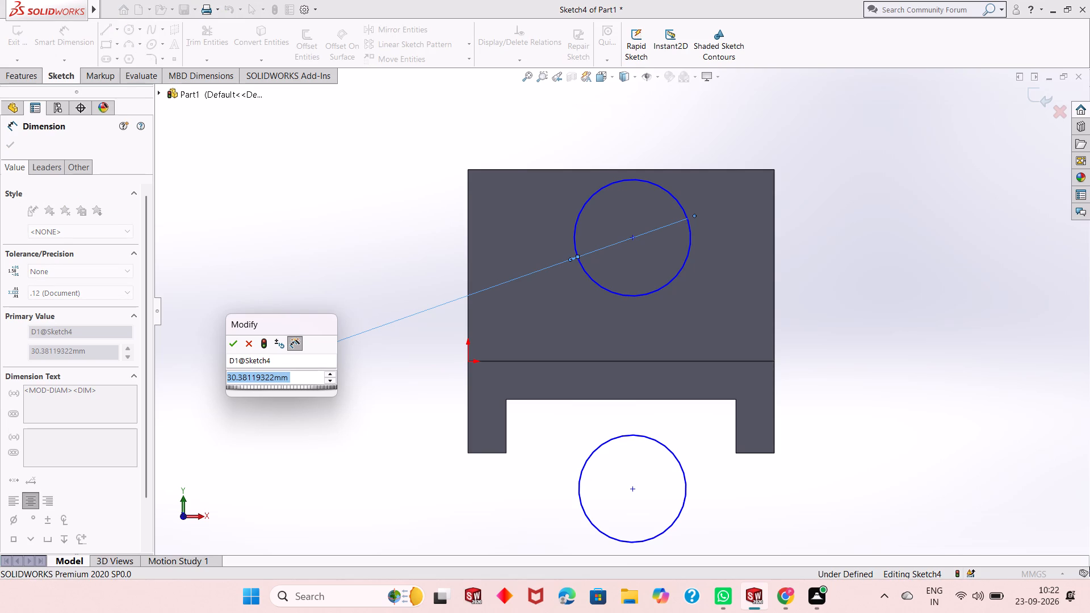
pyautogui.write('28')
pyautogui.press('Return')
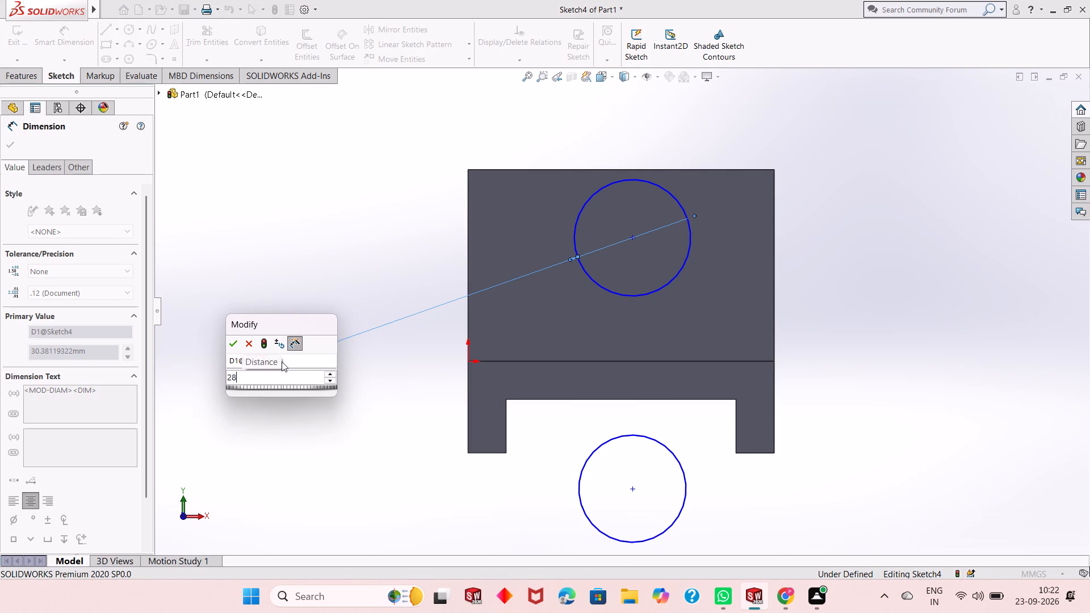
pyautogui.click(581, 470)
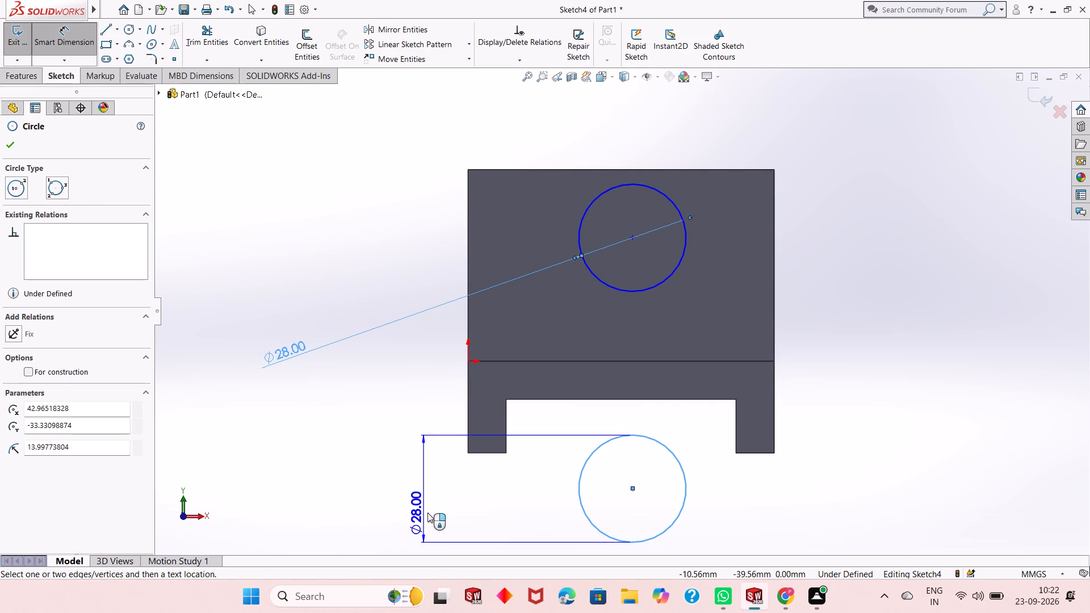
pyautogui.click(427, 513)
pyautogui.write('28')
pyautogui.press('Return')
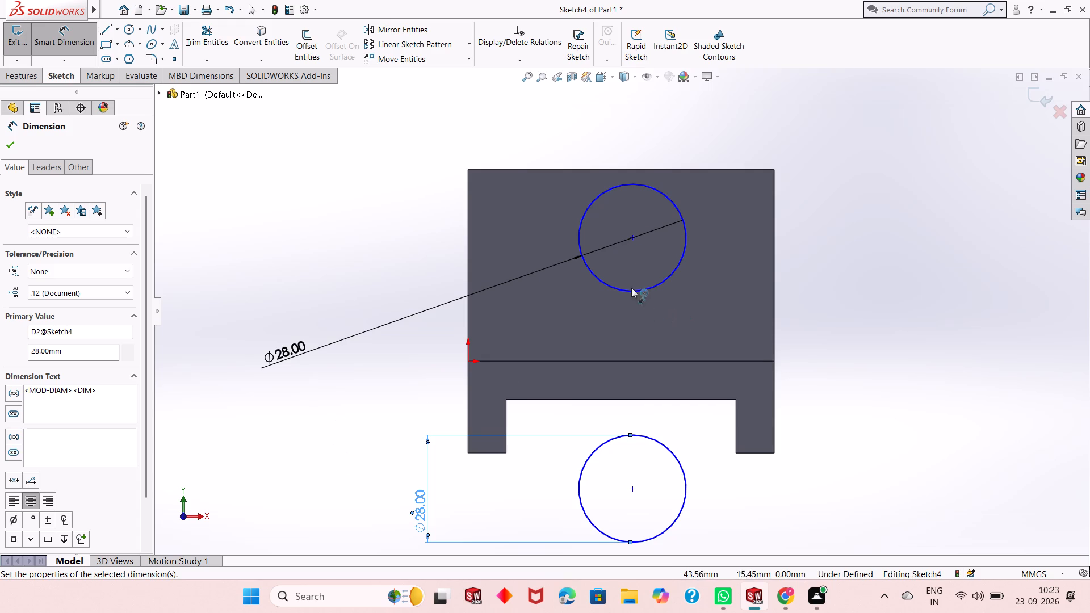
# Dimension both circle centres horizontally at 40 mm from the channel's left side, using its bottom corner and the origin as references.
pyautogui.click(630, 238)
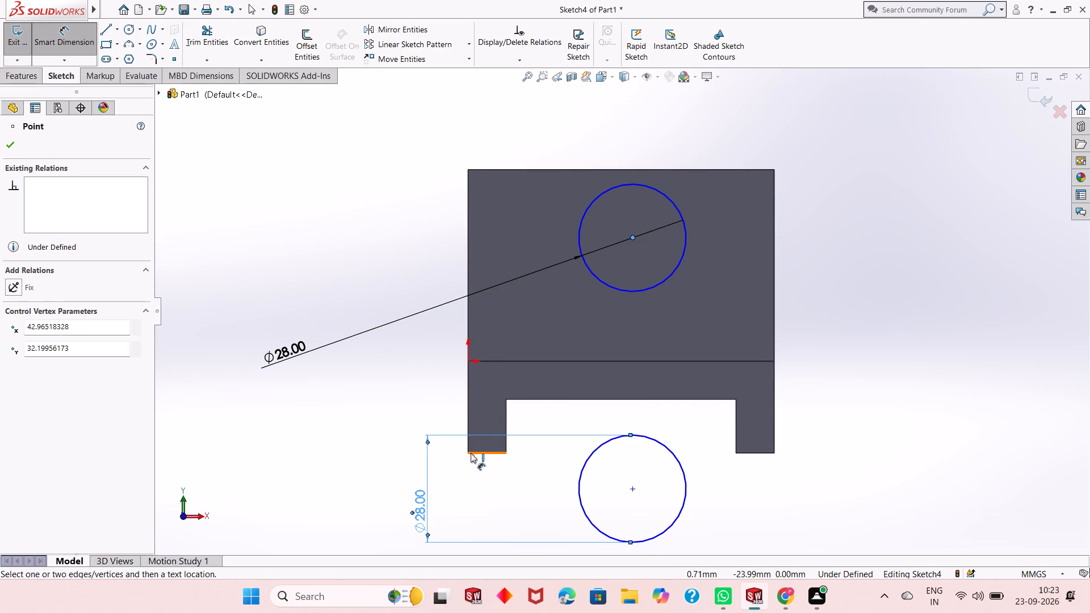
pyautogui.click(468, 453)
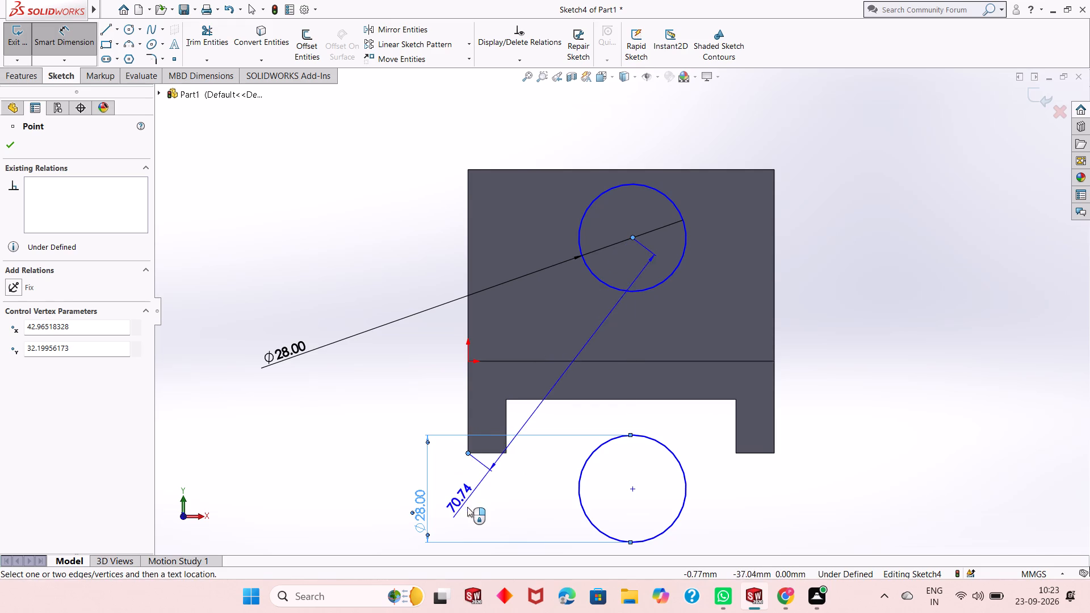
pyautogui.click(506, 519)
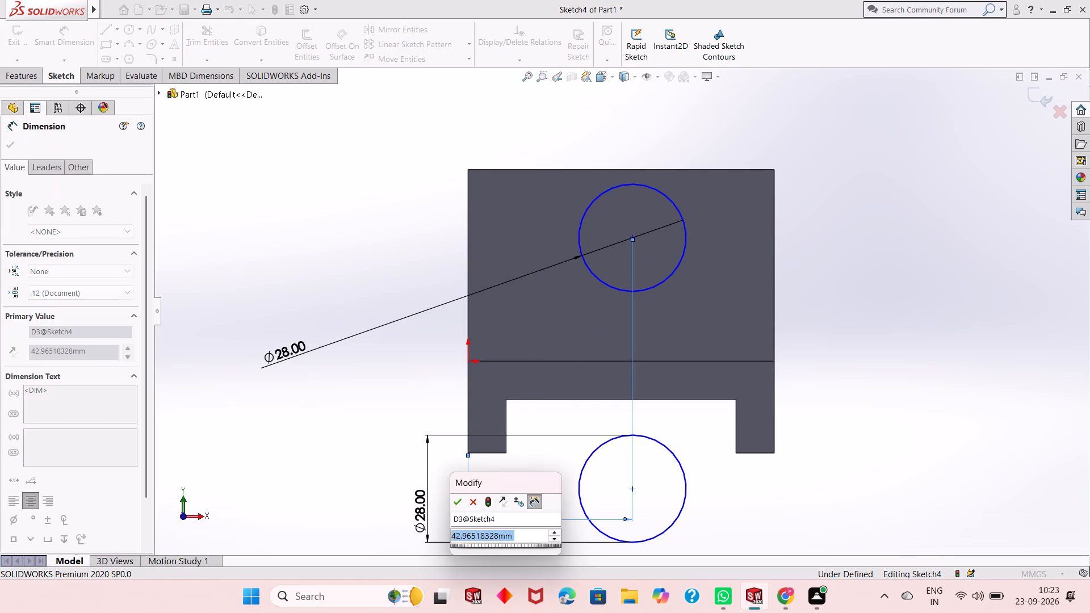
pyautogui.write('40')
pyautogui.press('Return')
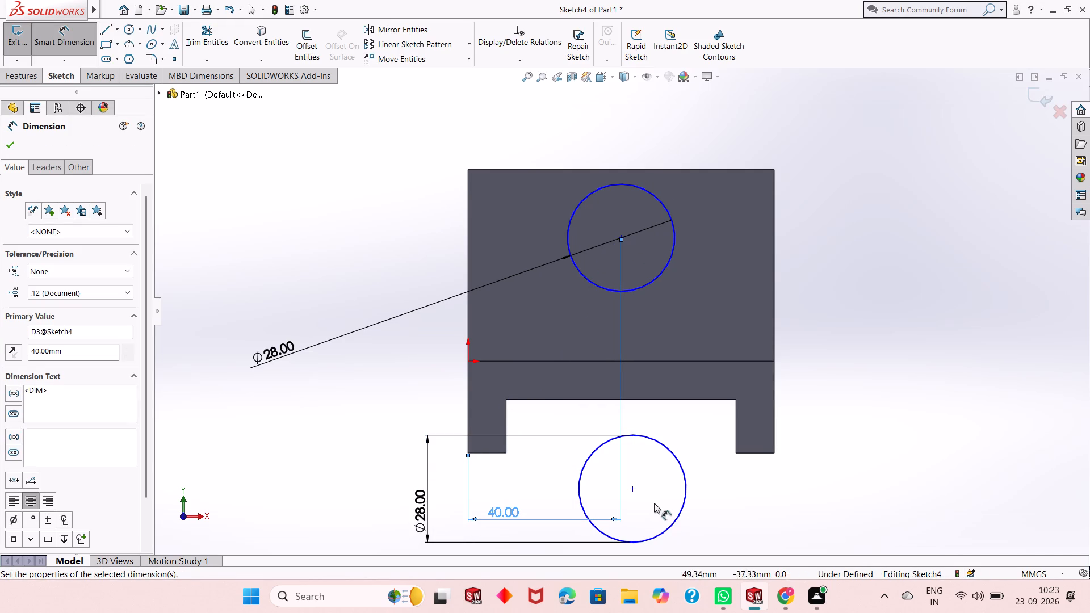
pyautogui.click(634, 490)
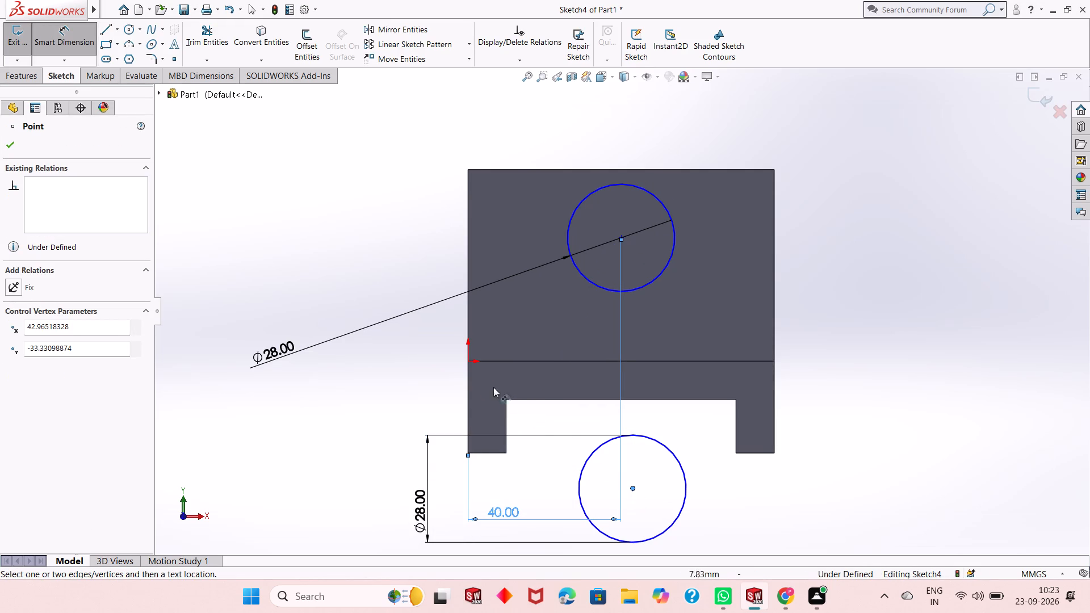
pyautogui.click(467, 362)
pyautogui.click(540, 535)
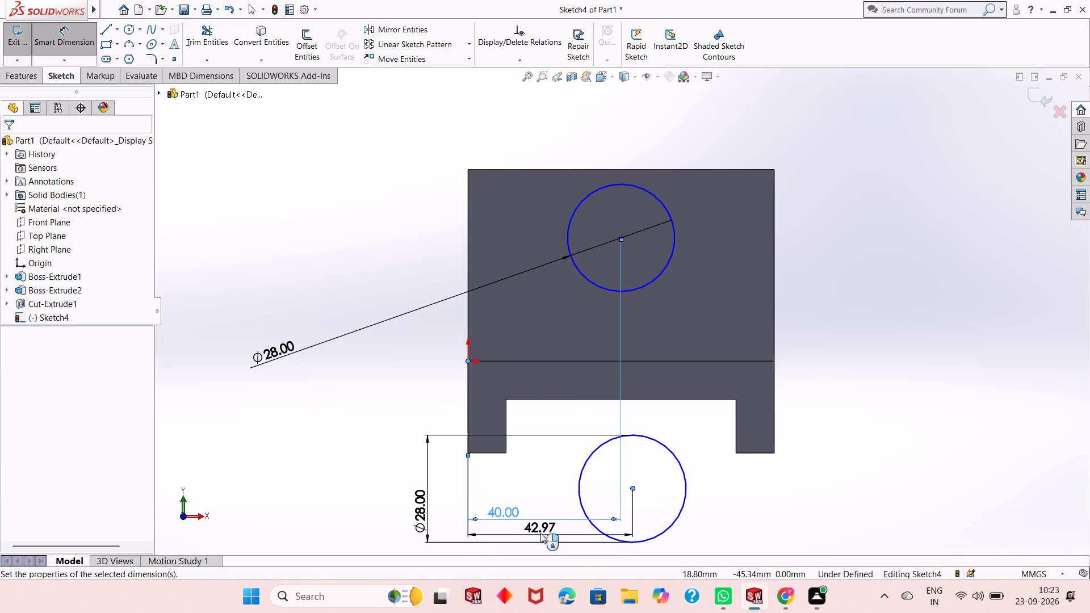
pyautogui.write('40')
pyautogui.press('Return')
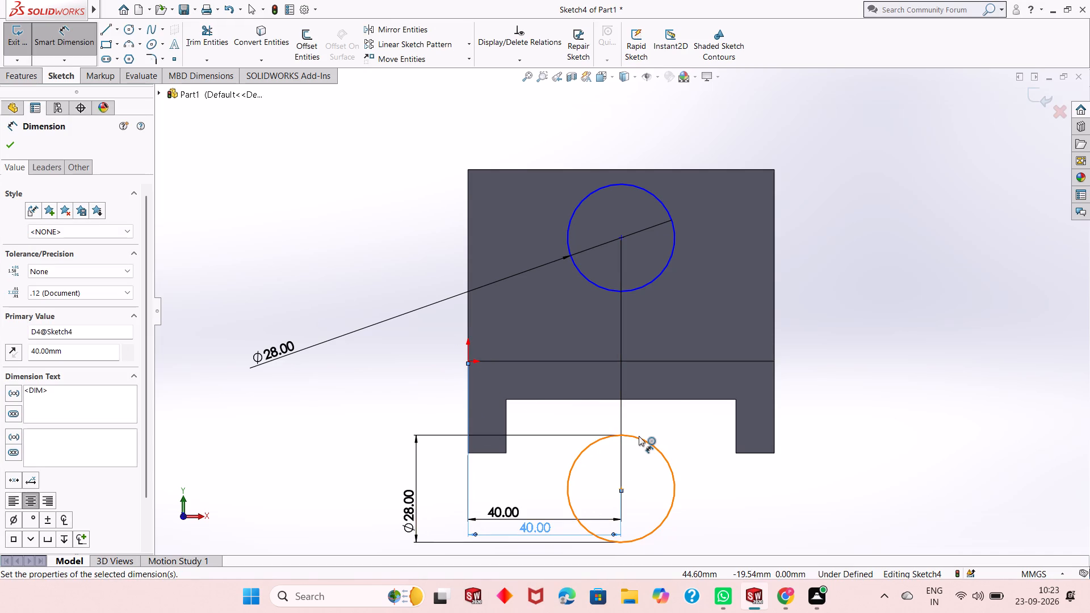
# Dimension the upper circle's centre 20 mm above the top edge of the channel opening.
pyautogui.click(622, 238)
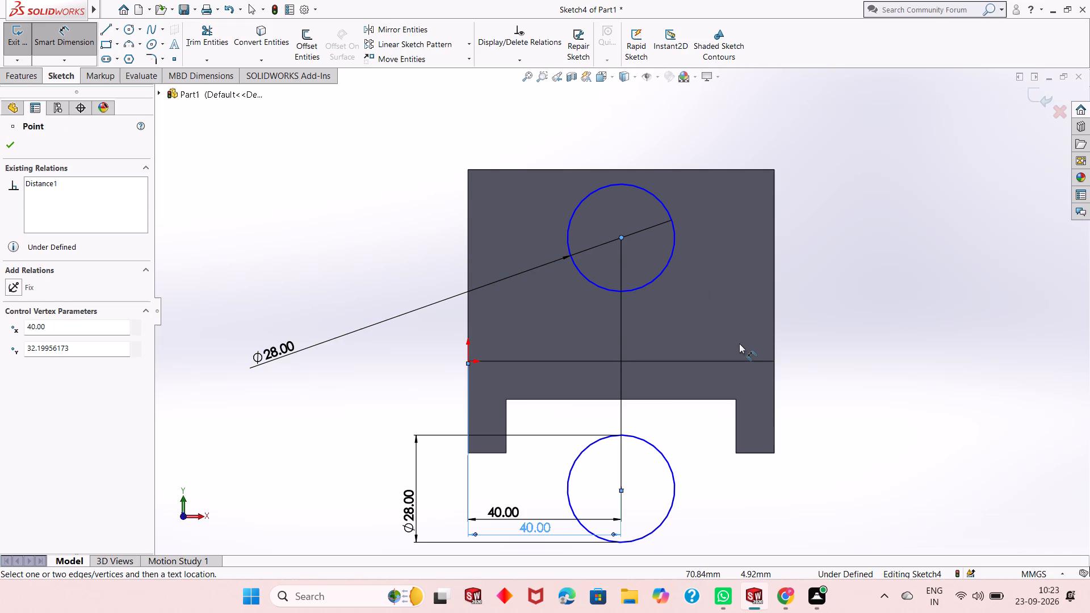
pyautogui.click(720, 398)
pyautogui.click(861, 389)
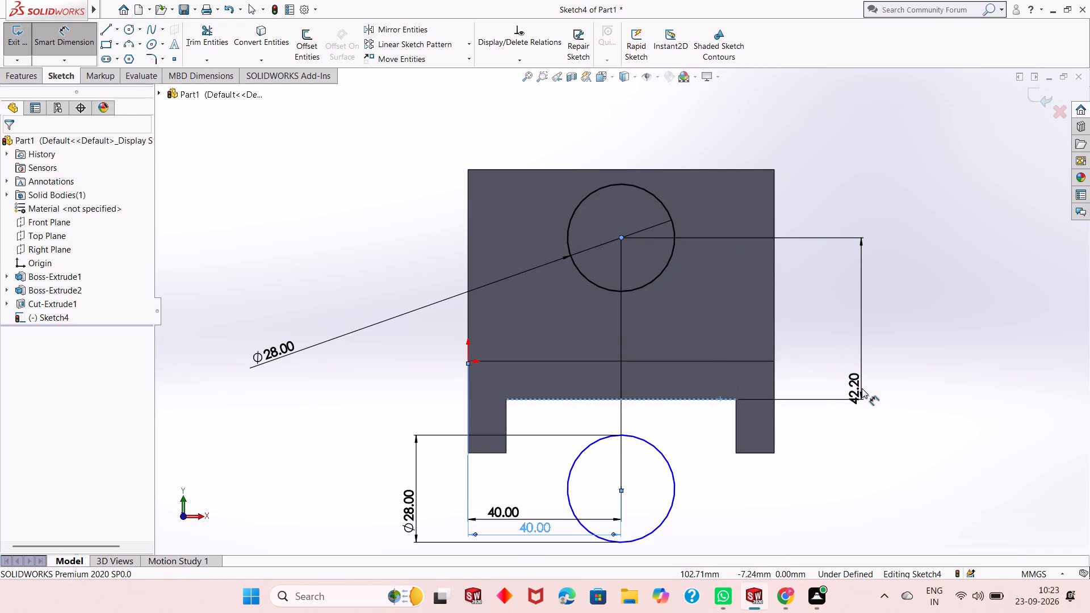
pyautogui.write('20')
pyautogui.press('Return')
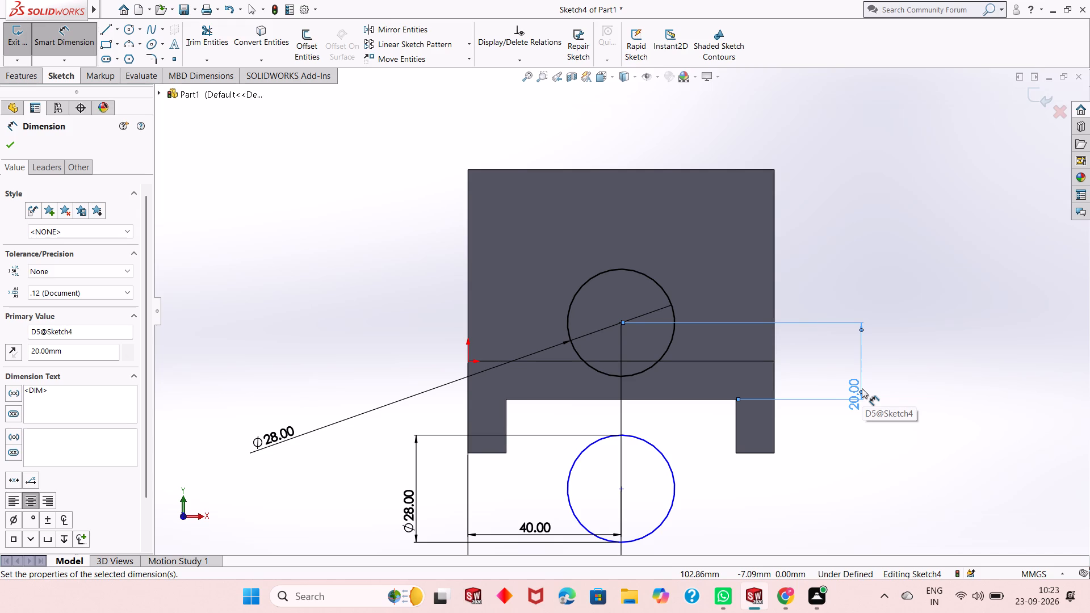
# Dimension the lower circle's centre vertically from the bottom outer corner of the channel's right leg, with a value of 0 mm.
pyautogui.click(619, 488)
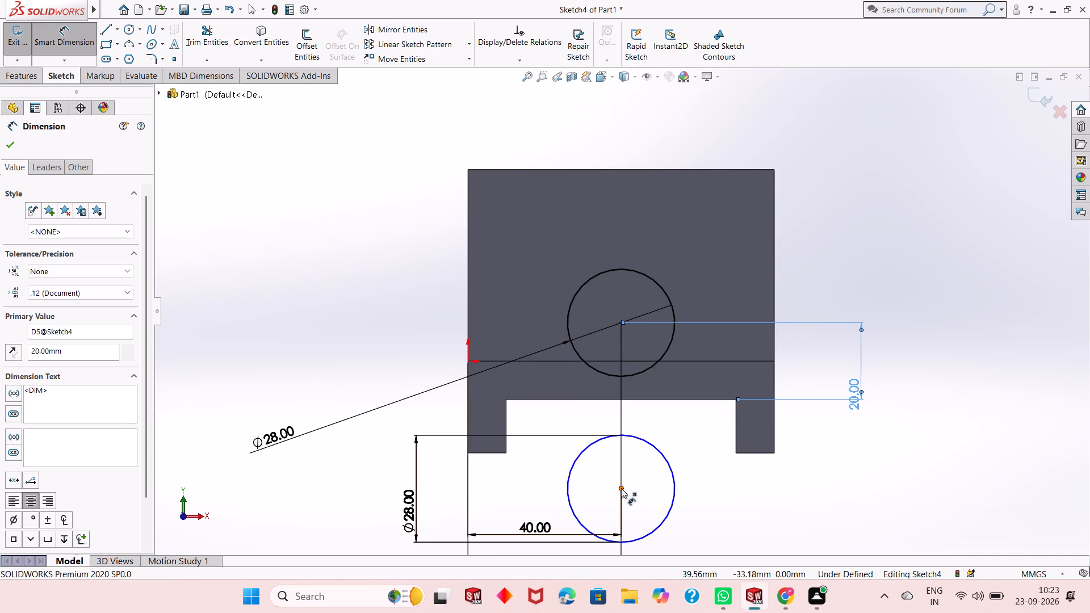
pyautogui.click(774, 455)
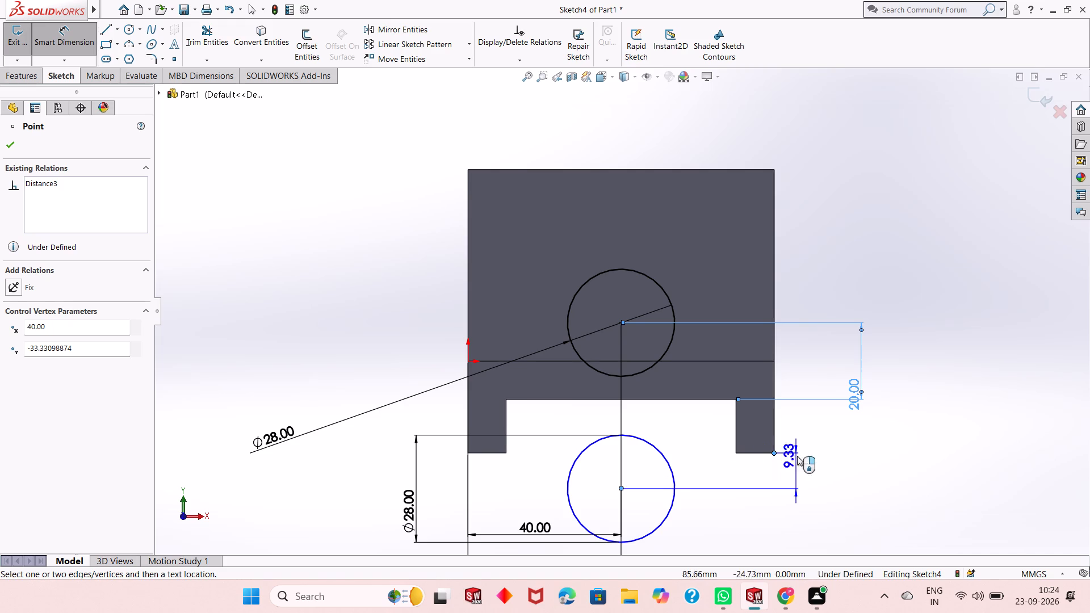
pyautogui.click(867, 482)
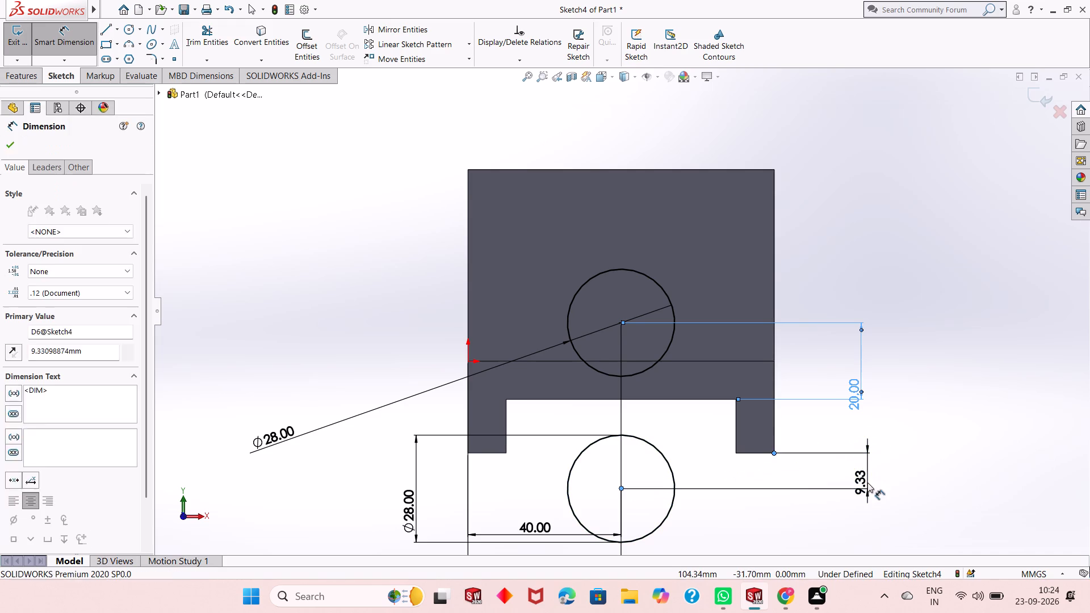
pyautogui.press('0')
pyautogui.press('Return')
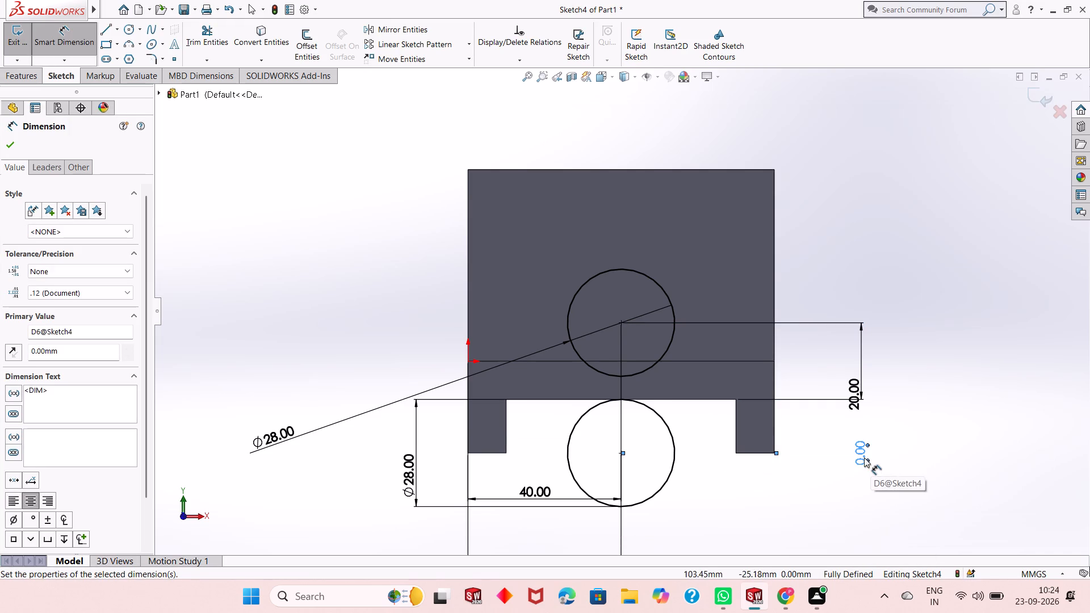
# Set the lower circle's vertical offset from the leg's bottom corner to 14 mm and finish dimensioning.
pyautogui.doubleClick(864, 457)
pyautogui.write('14')
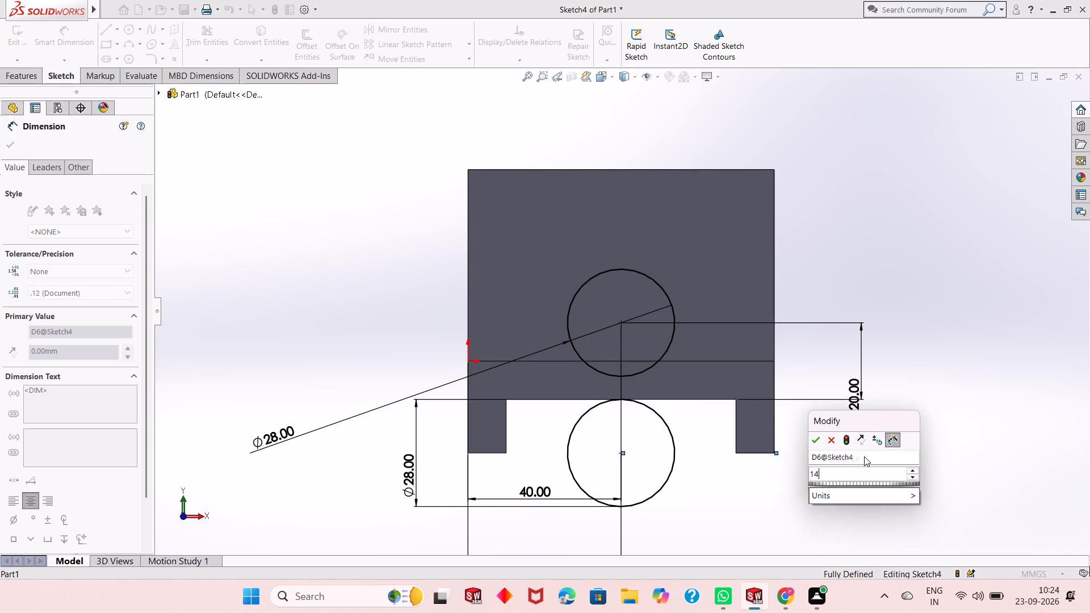
pyautogui.press('Return')
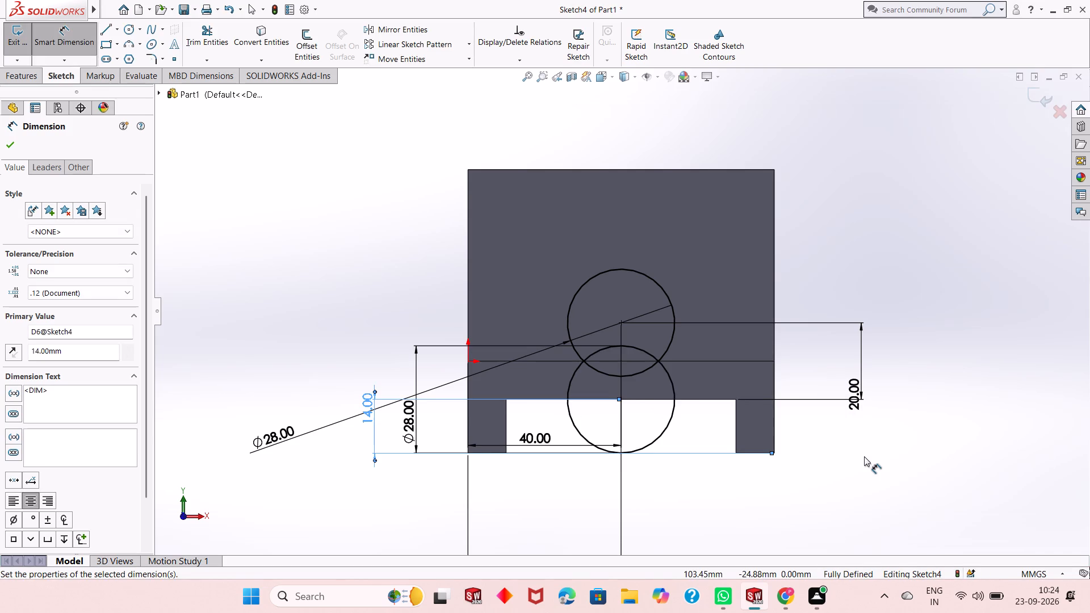
pyautogui.rightClick(274, 283)
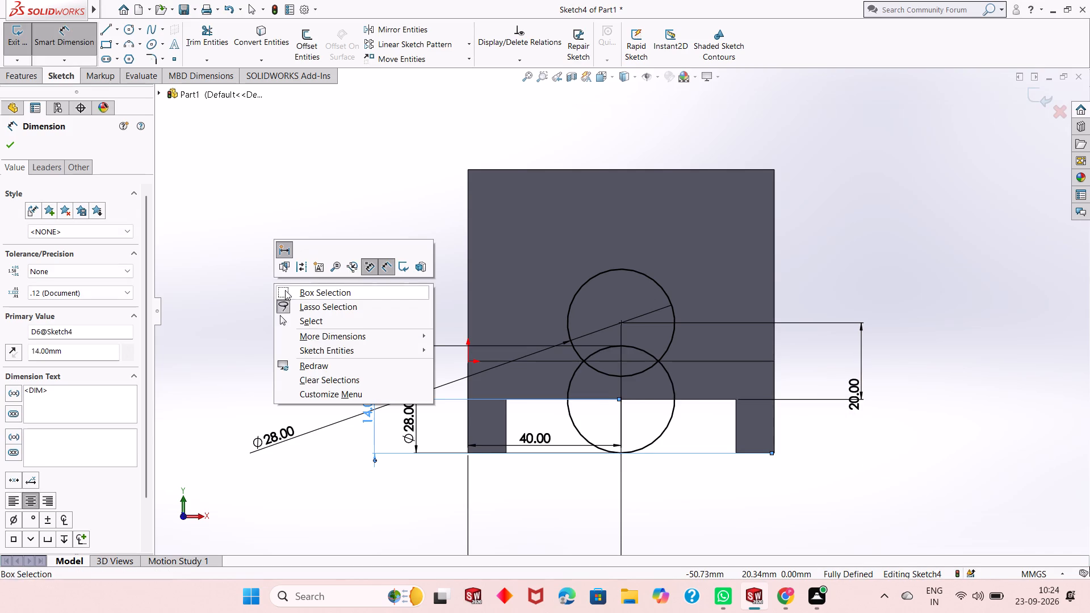
pyautogui.click(316, 321)
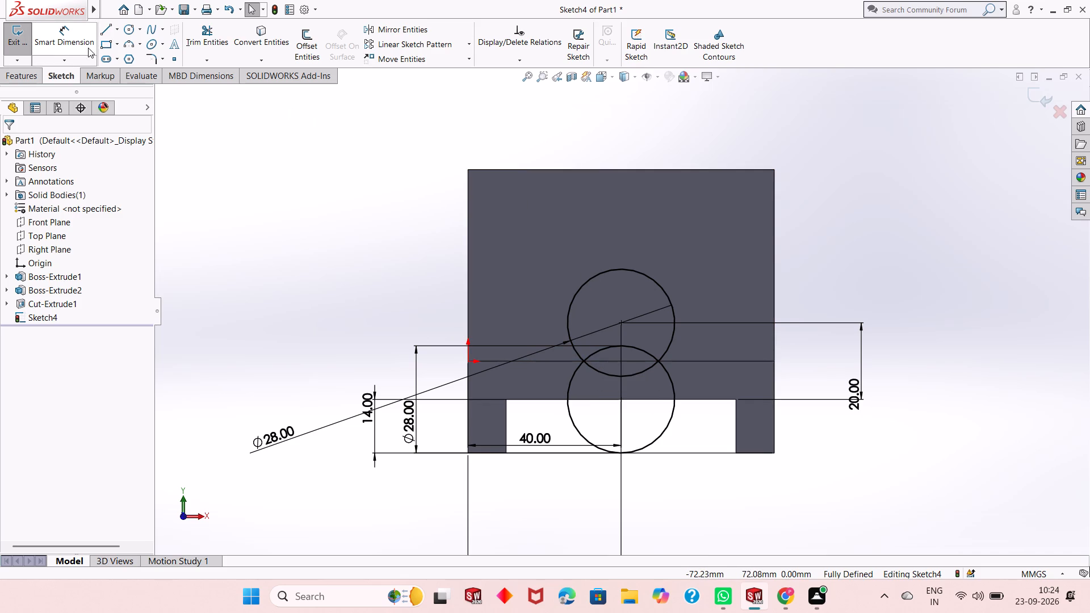
# Draw a 20 mm vertical line joining the left quadrant points of the two circles.
pyautogui.click(110, 27)
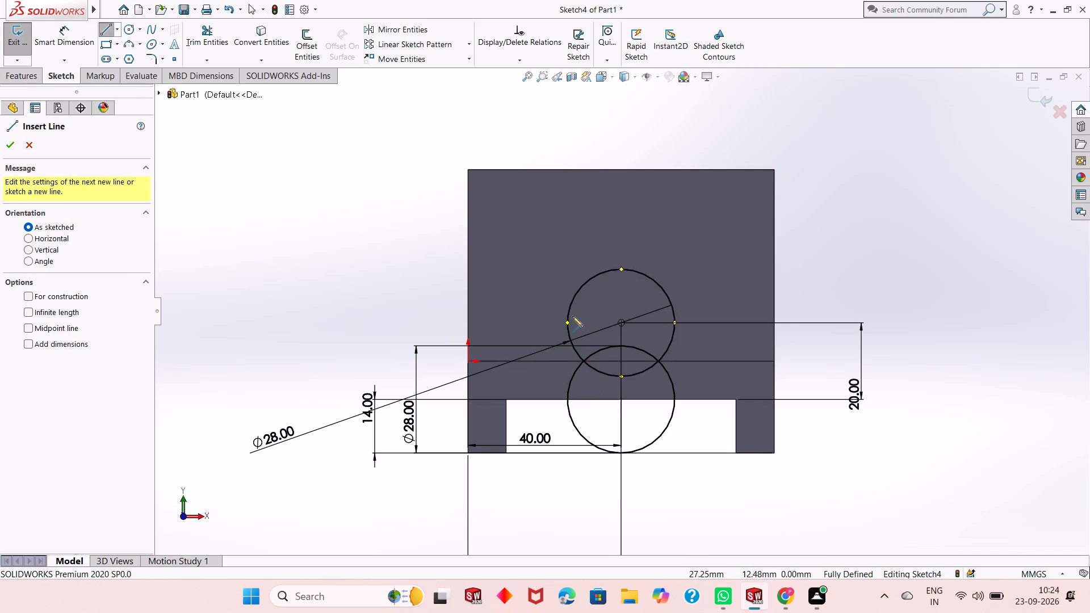
pyautogui.click(567, 321)
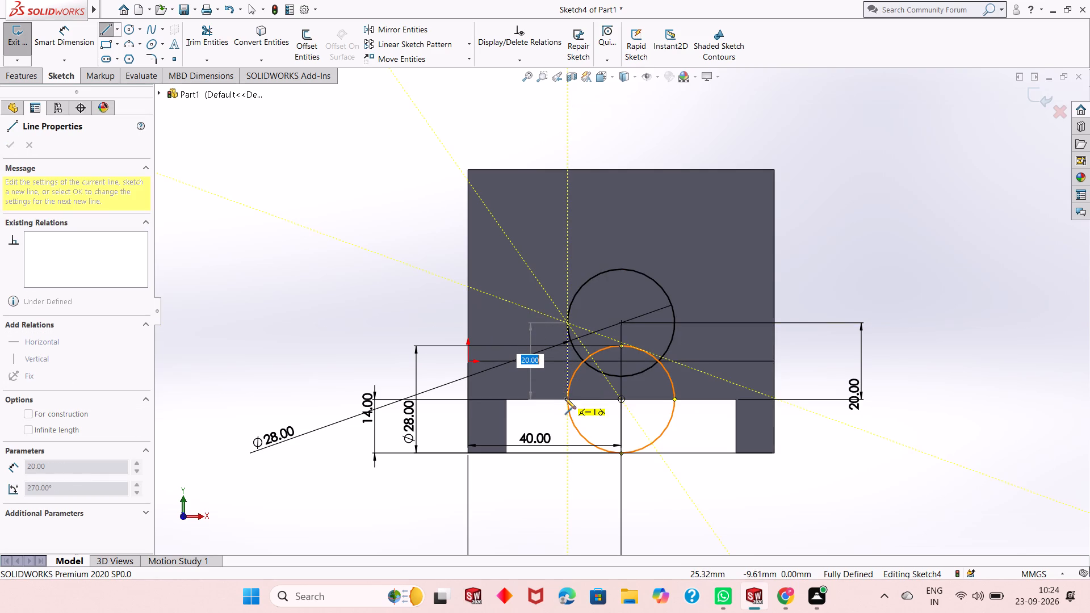
pyautogui.click(567, 398)
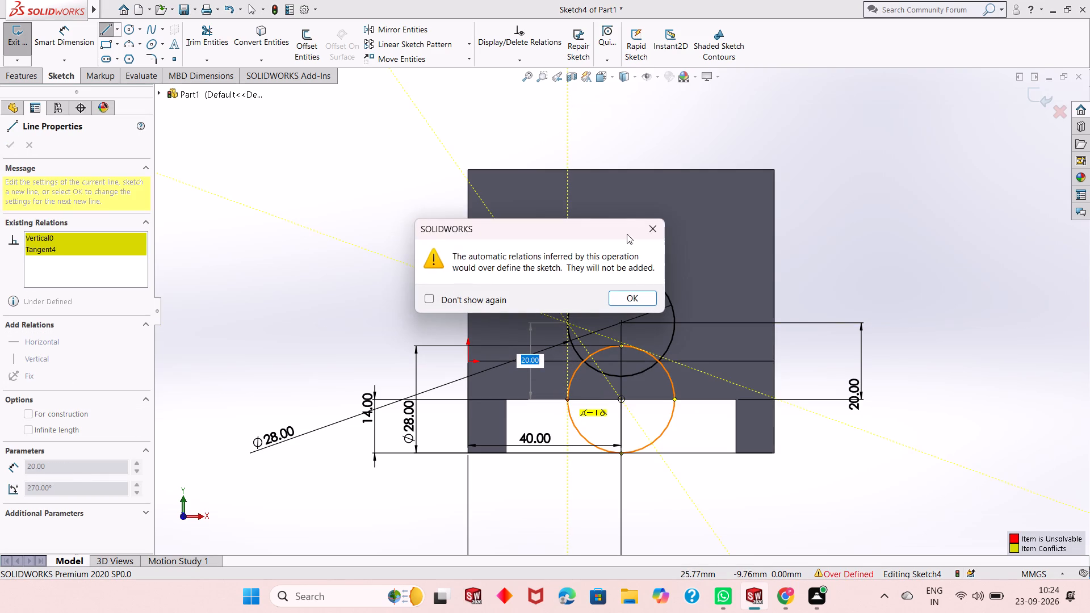
pyautogui.click(643, 230)
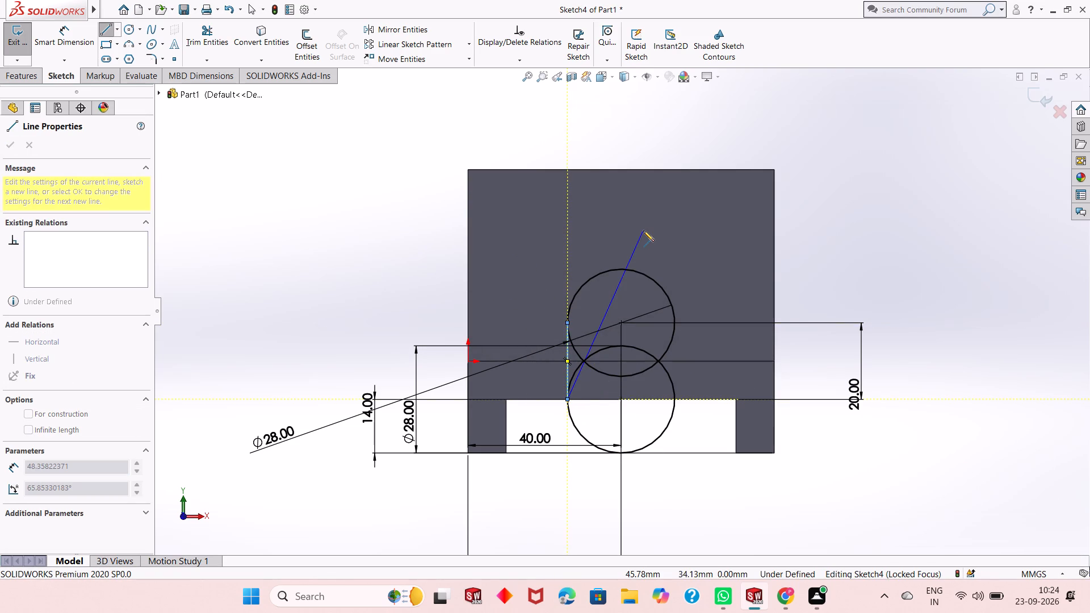
pyautogui.press('Escape')
pyautogui.press('Escape')
pyautogui.press('Escape')
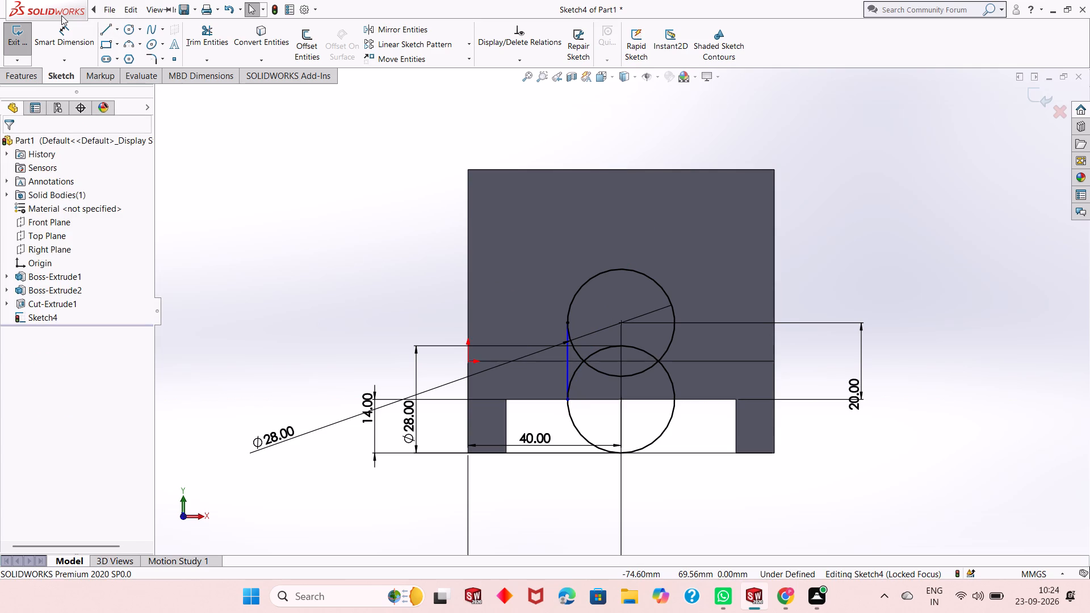
# Draw a 20 mm vertical line joining the right quadrant points of the two circles, and undo any stray chained segment.
pyautogui.click(107, 26)
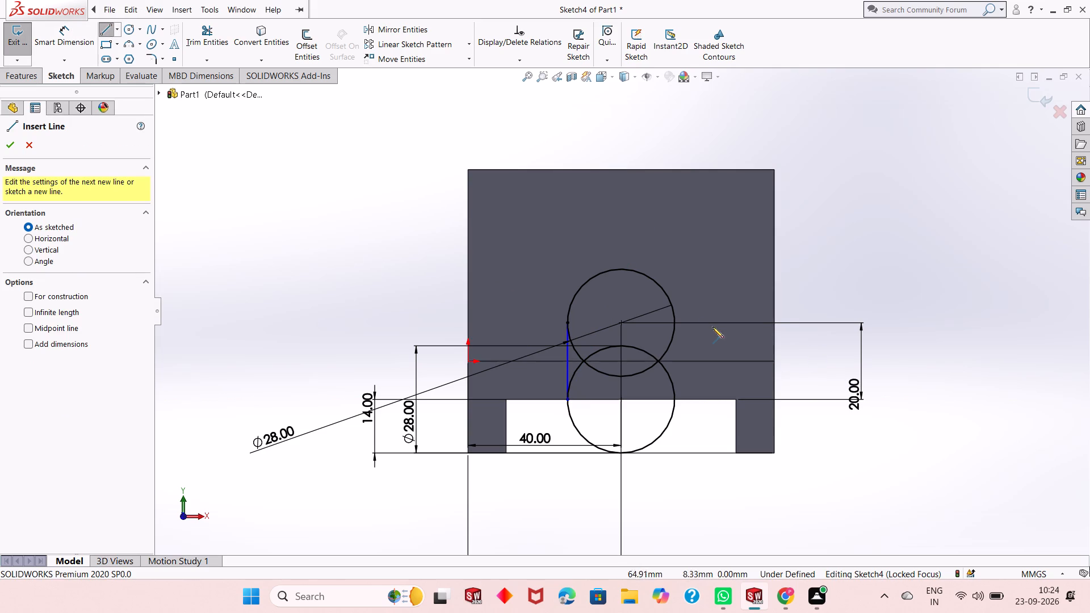
pyautogui.click(676, 324)
pyautogui.click(674, 402)
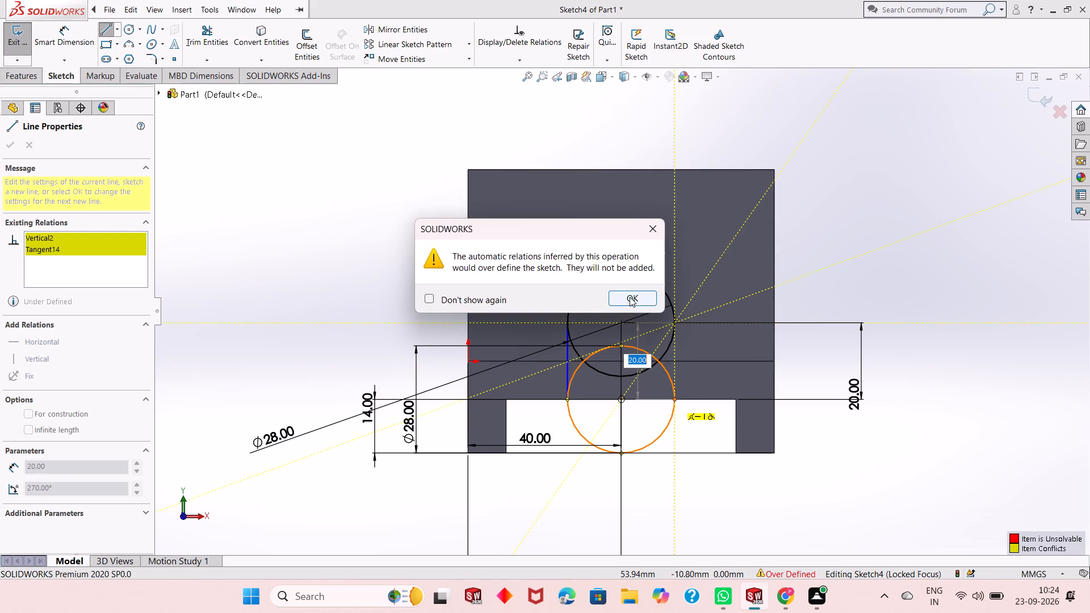
pyautogui.click(630, 297)
pyautogui.rightClick(884, 263)
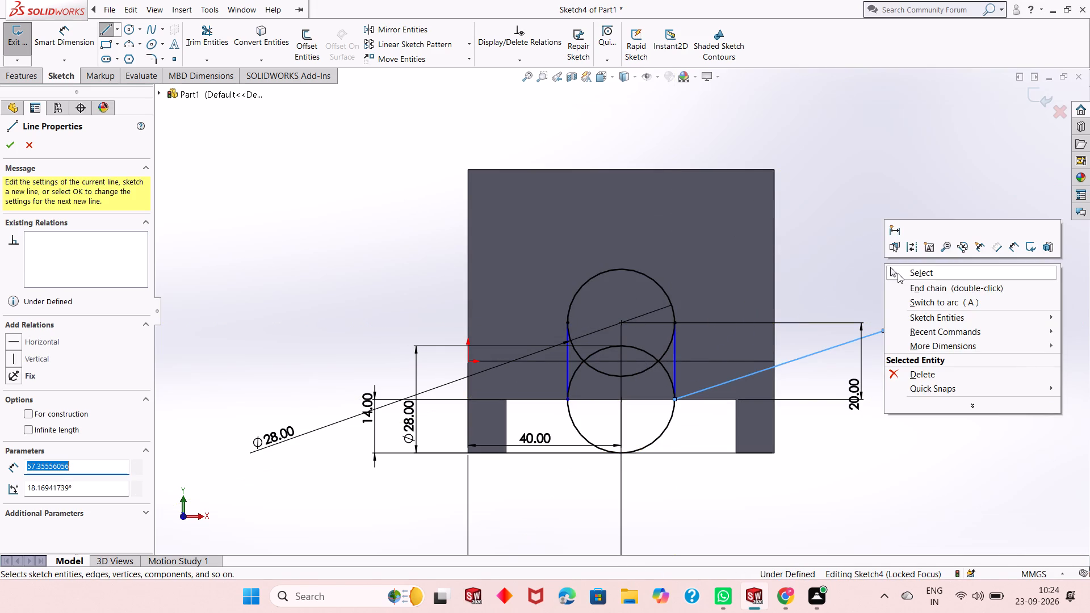
pyautogui.click(898, 274)
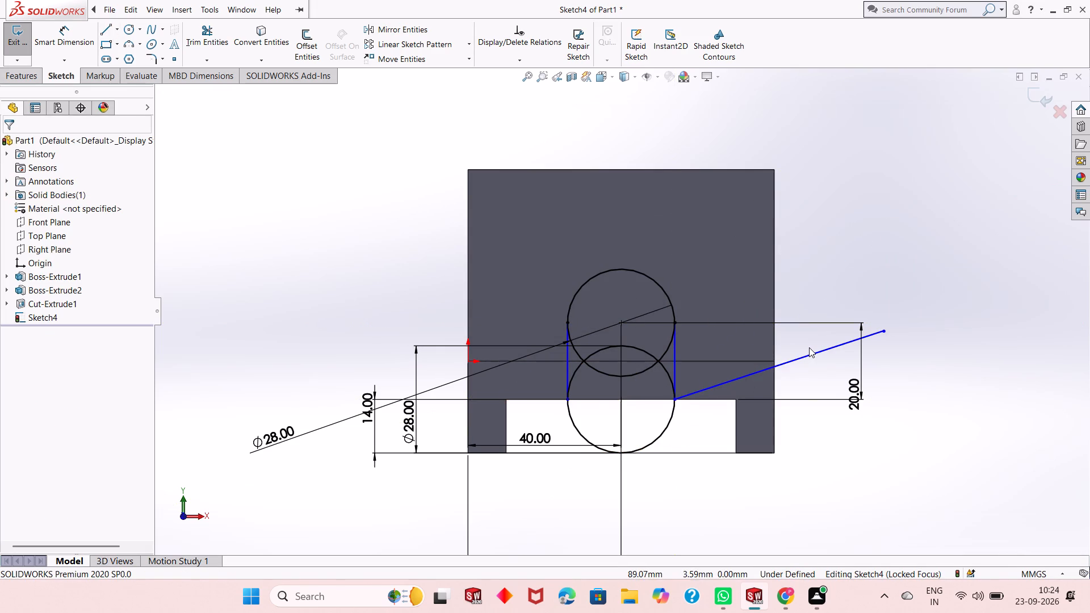
pyautogui.hotkey('ctrl', 'z')
pyautogui.rightClick(819, 159)
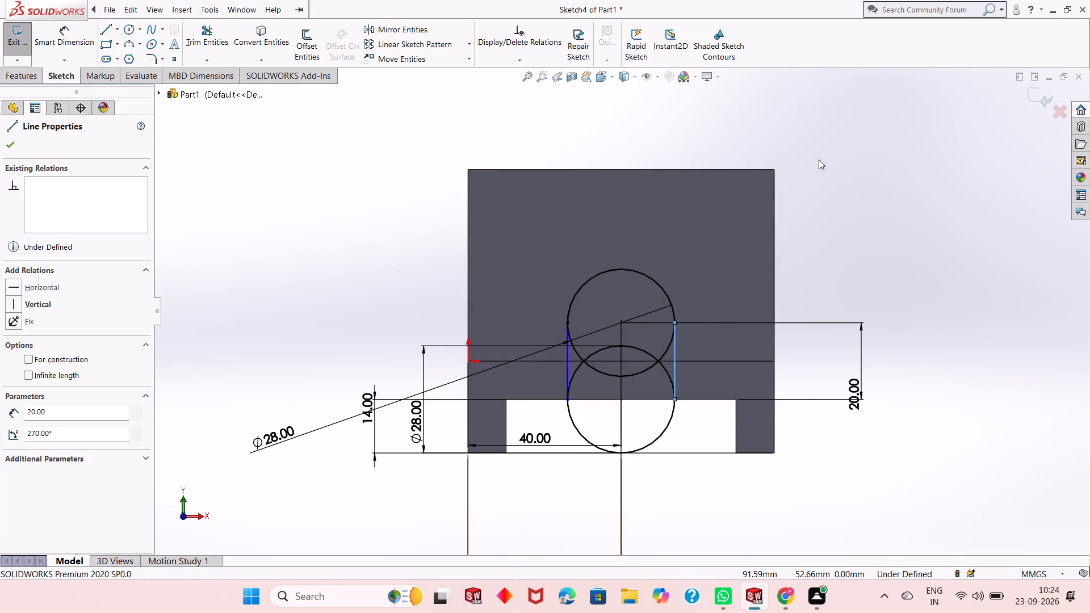
pyautogui.click(773, 156)
pyautogui.scroll(-2, 611, 444)
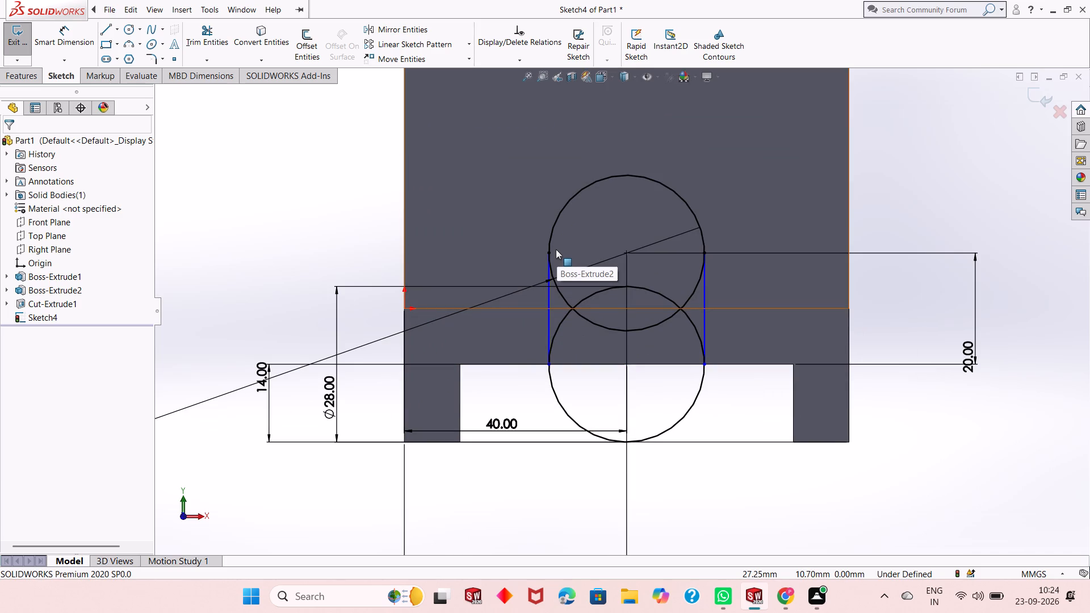
# Trim away the overlapping inner arcs of both circles to form a single rounded slot outline.
pyautogui.click(66, 37)
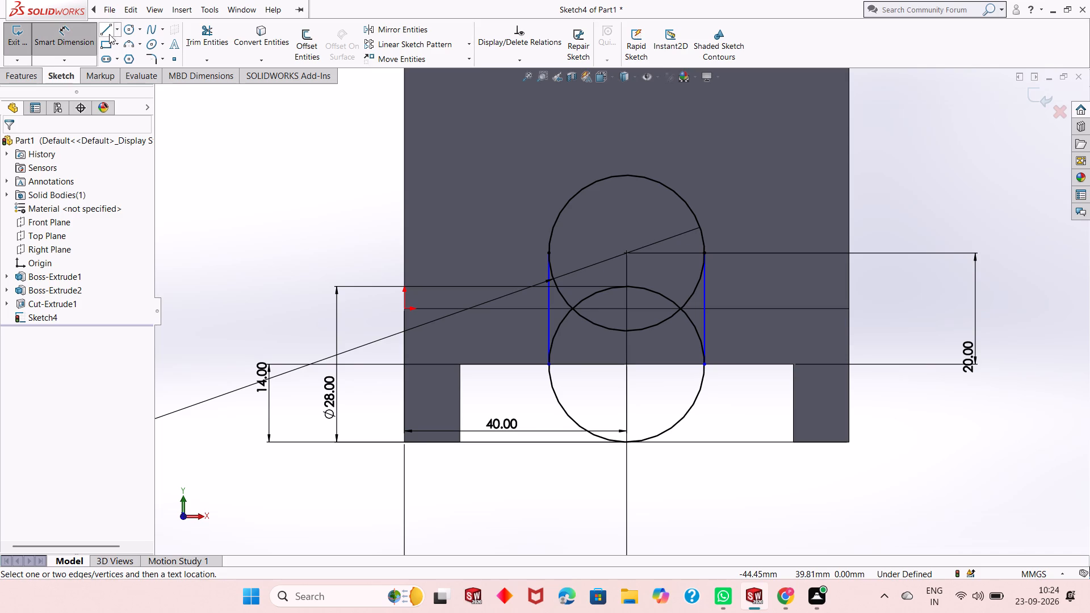
pyautogui.click(194, 31)
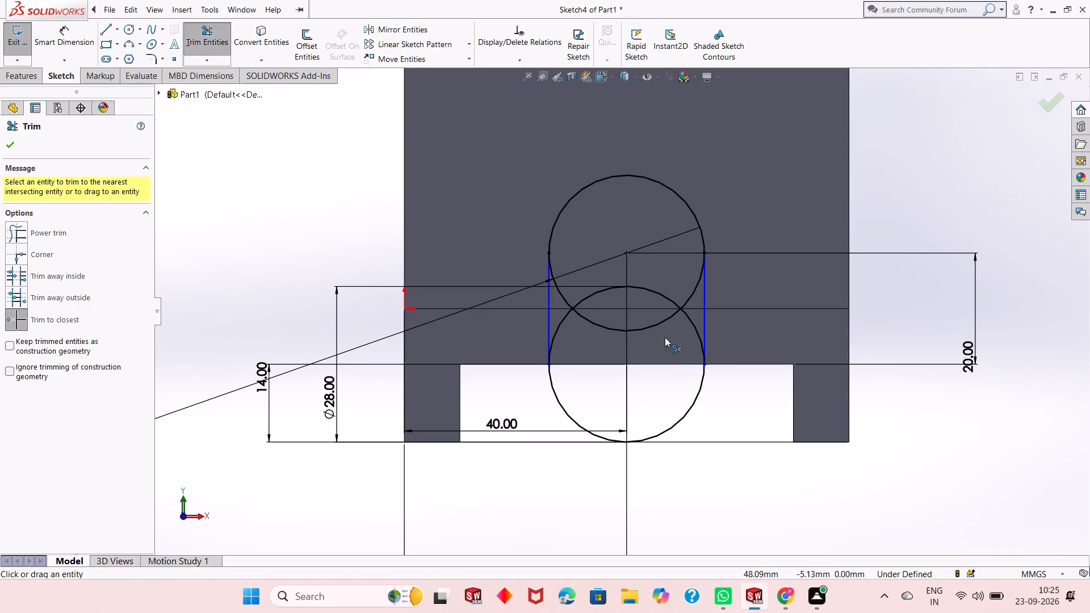
pyautogui.click(646, 325)
pyautogui.click(661, 295)
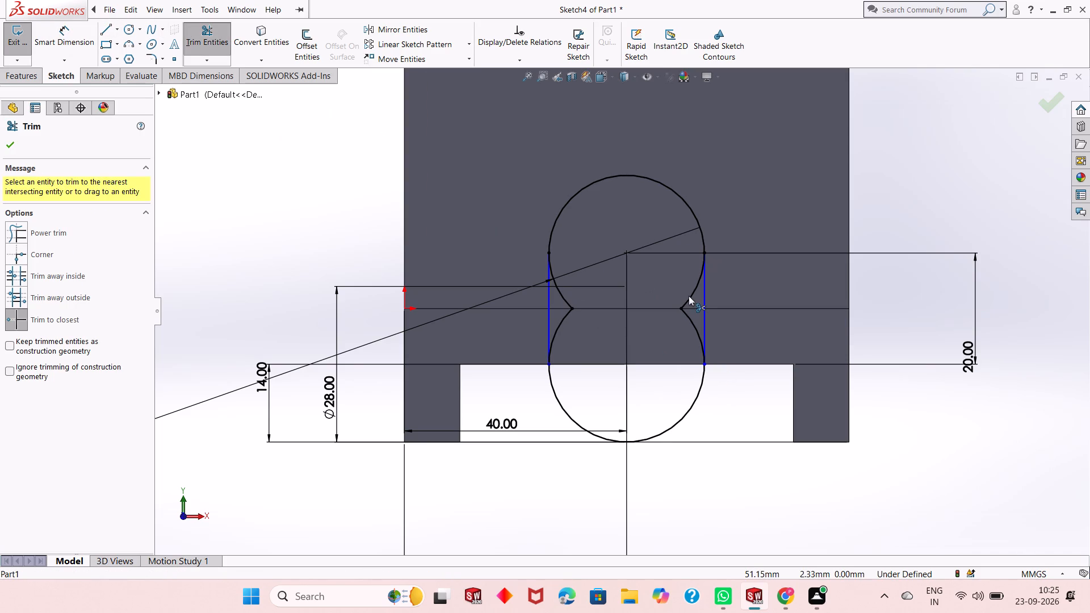
pyautogui.click(689, 296)
pyautogui.click(690, 322)
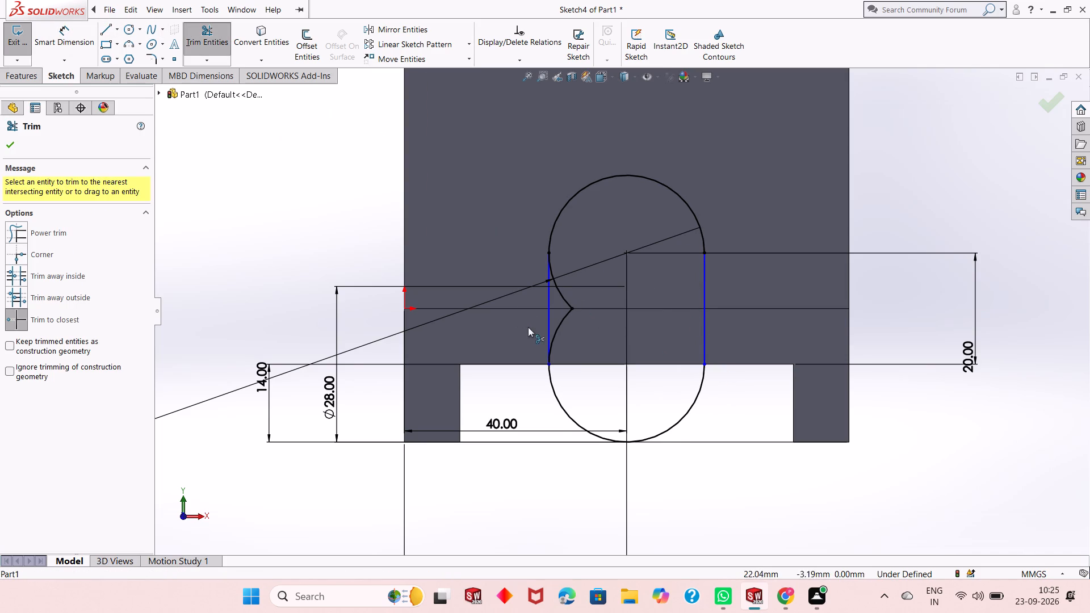
pyautogui.click(563, 318)
pyautogui.click(563, 296)
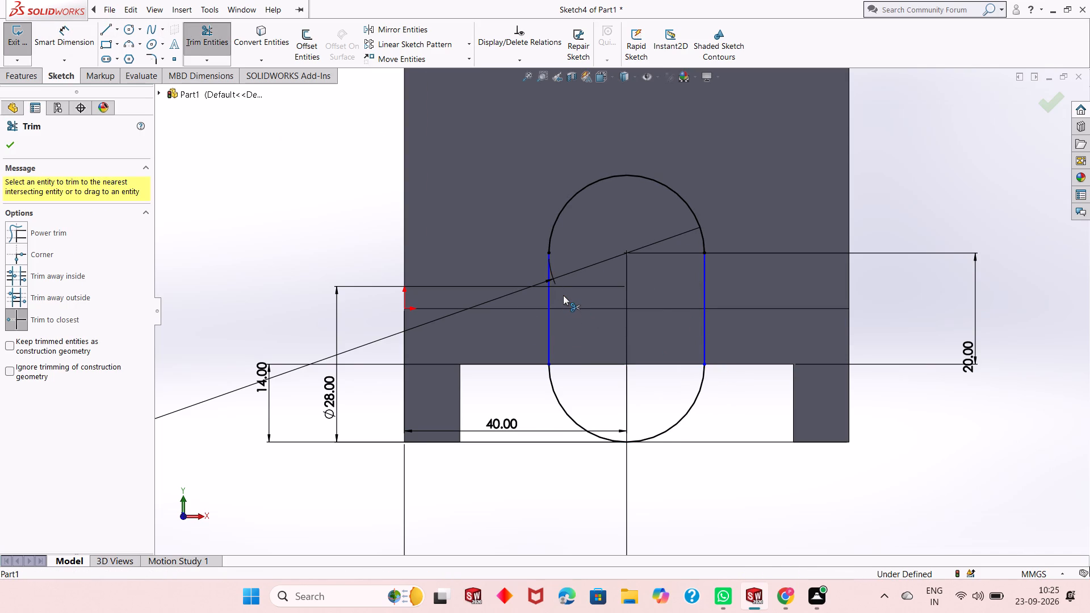
pyautogui.rightClick(728, 475)
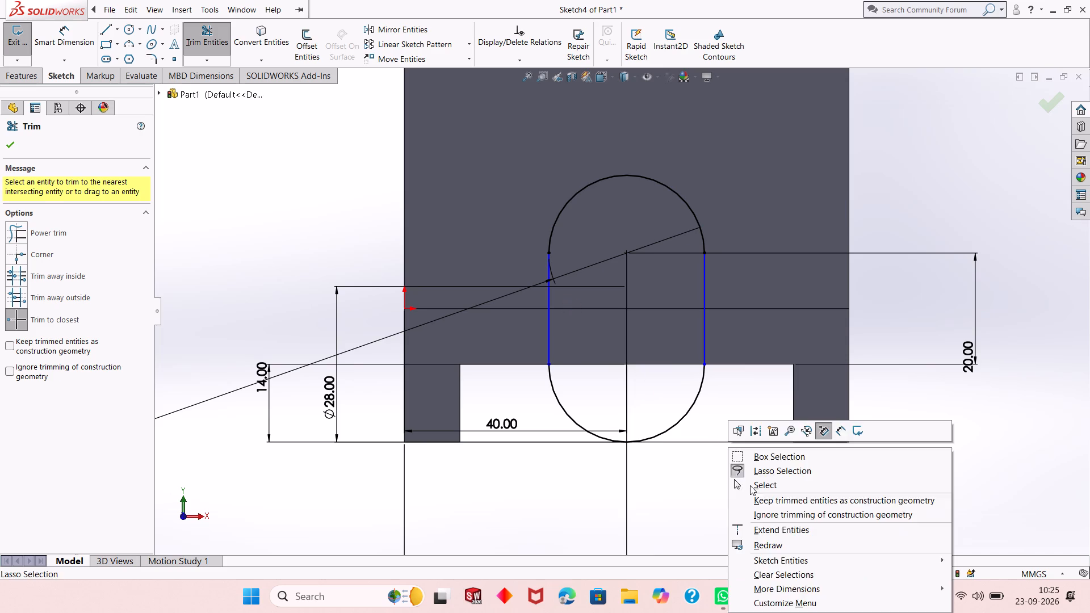
pyautogui.click(751, 486)
# Examine the slot profile's placement against the channel and upright block from several angles.
pyautogui.scroll(2, 594, 309)
pyautogui.scroll(1, 656, 284)
pyautogui.scroll(-2, 656, 284)
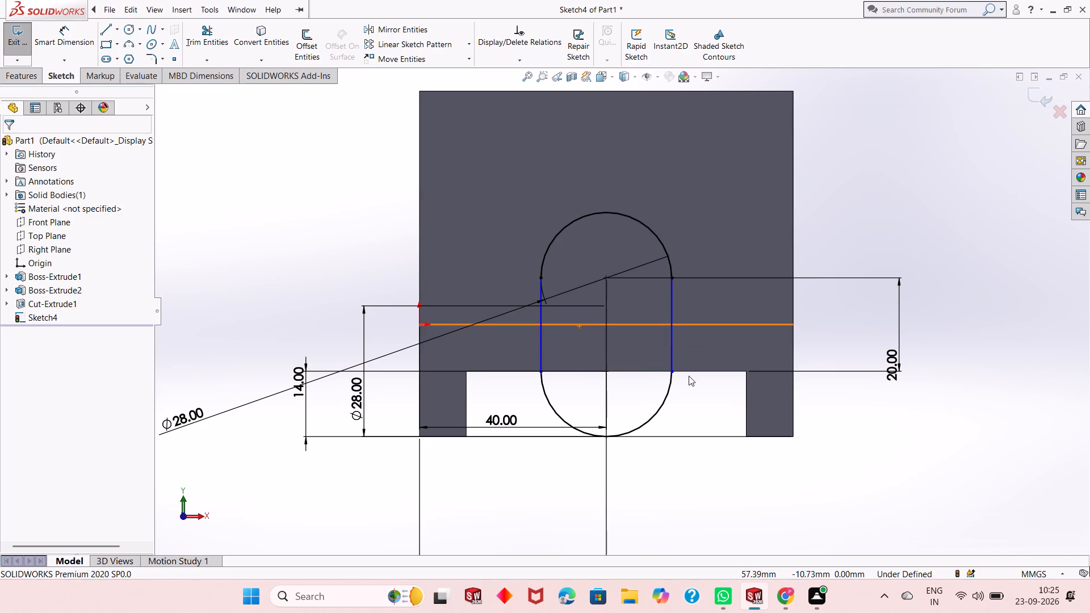
pyautogui.moveTo(692, 387); pyautogui.dragTo(768, 388, button='middle')
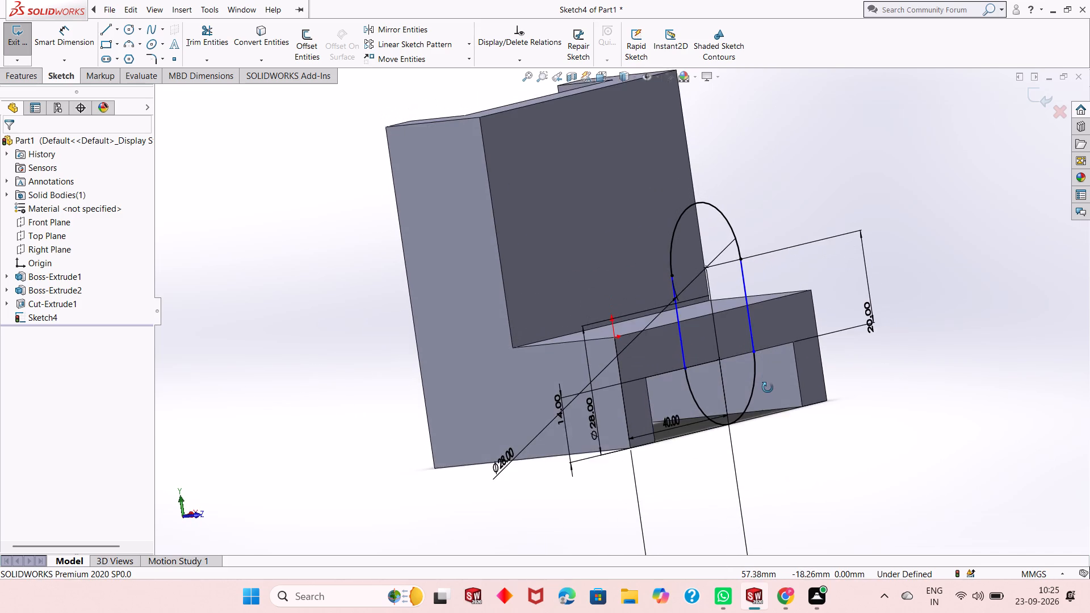
pyautogui.moveTo(768, 388); pyautogui.dragTo(768, 393, button='middle')
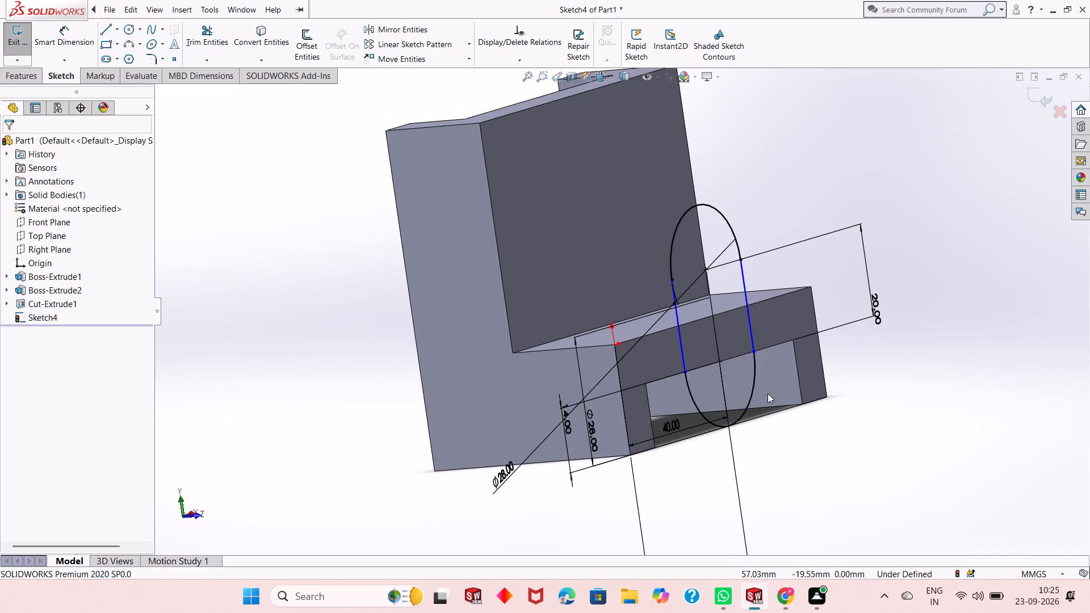
pyautogui.scroll(-1, 760, 421)
pyautogui.moveTo(760, 425); pyautogui.dragTo(718, 406, button='middle')
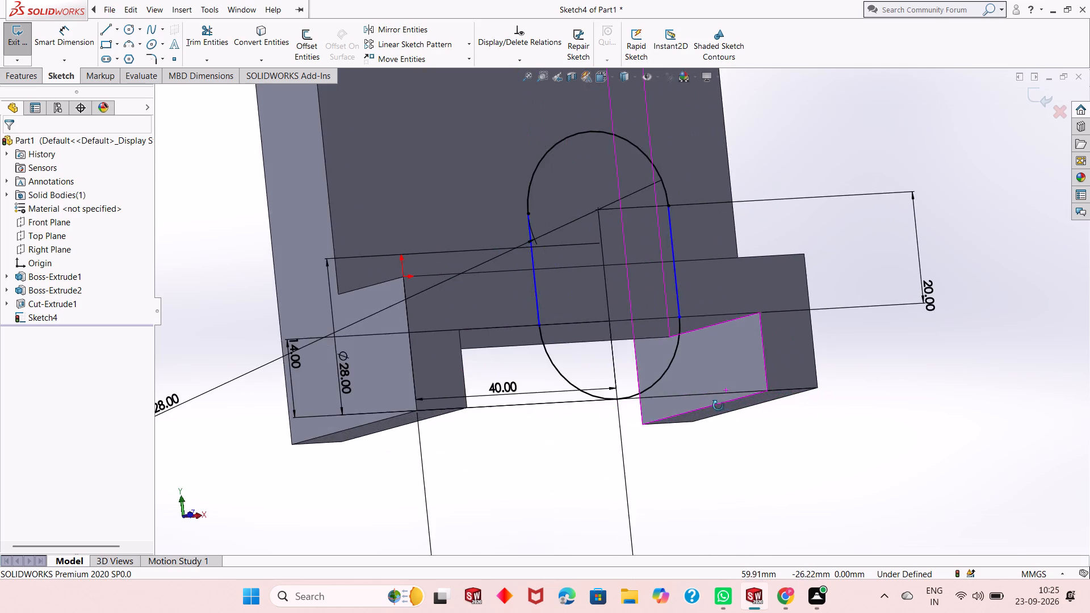
pyautogui.moveTo(718, 406); pyautogui.dragTo(695, 431, button='middle')
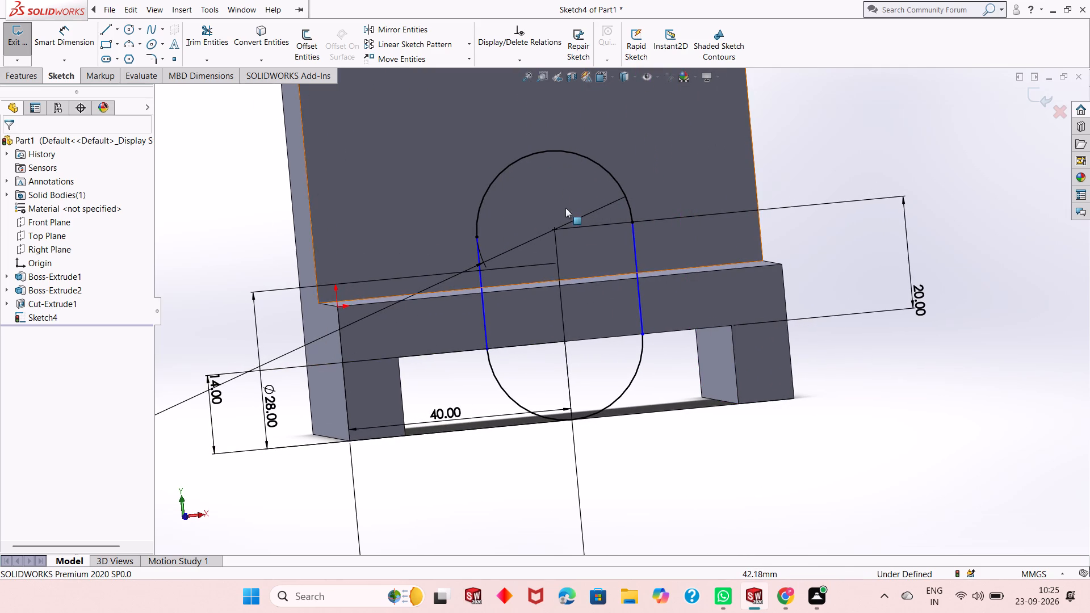
pyautogui.scroll(2, 565, 225)
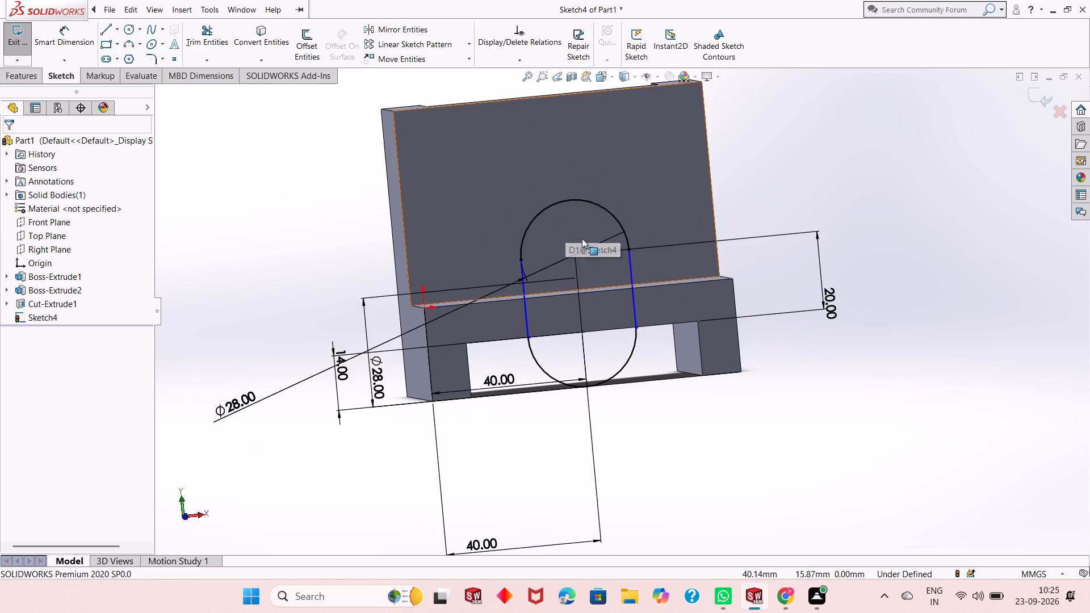
pyautogui.moveTo(583, 240); pyautogui.dragTo(615, 234, button='middle')
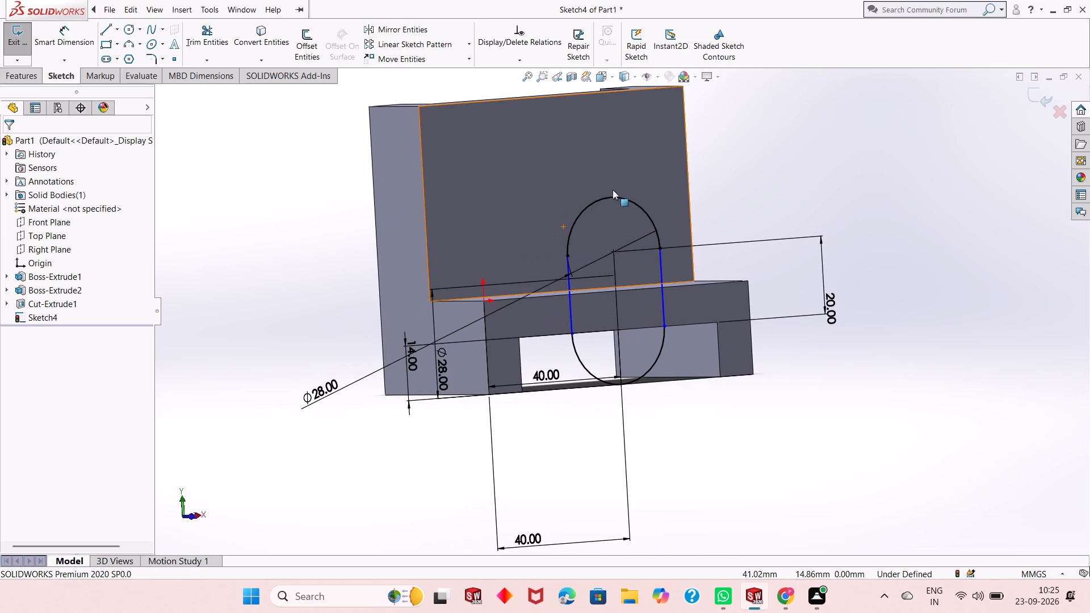
# Dimension the horizontal distance from the origin to the lower endpoint of the slot's left vertical line, keeping the proposed value.
pyautogui.hotkey('ctrl', '8')
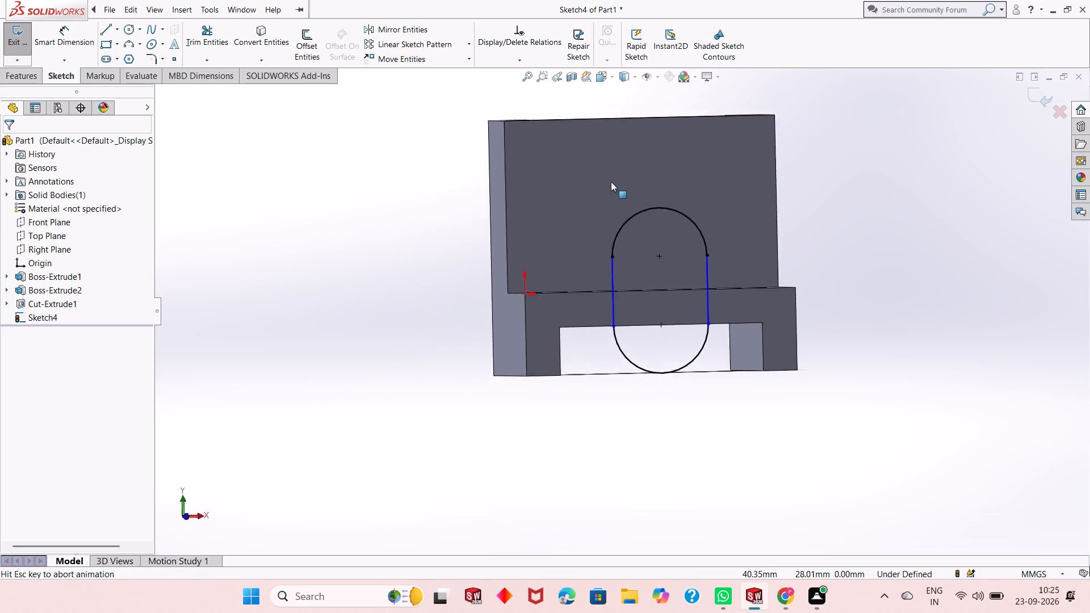
pyautogui.scroll(-2, 831, 321)
pyautogui.click(51, 35)
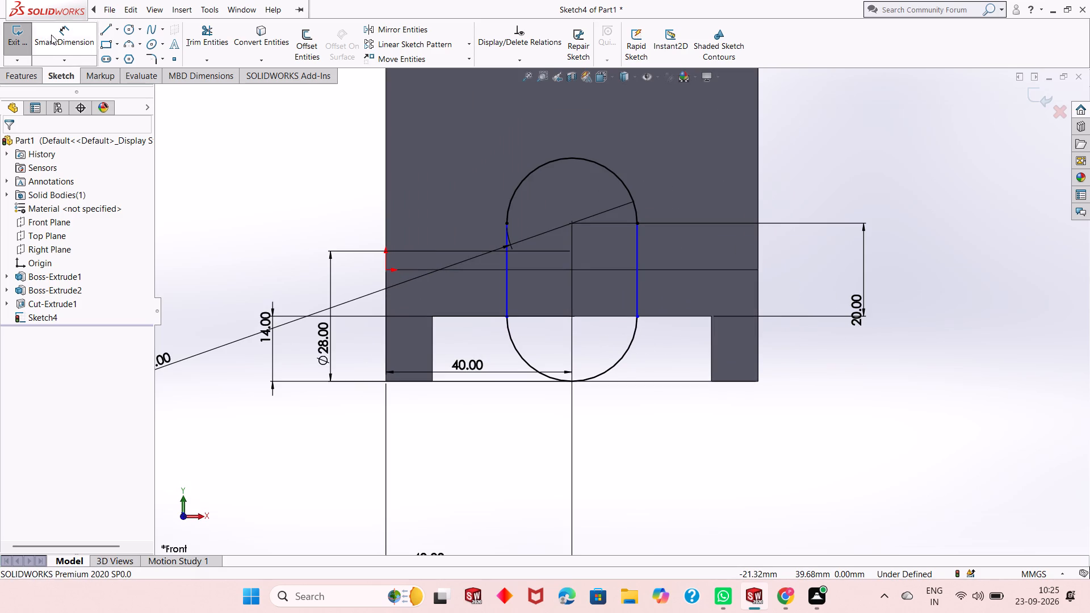
pyautogui.click(385, 270)
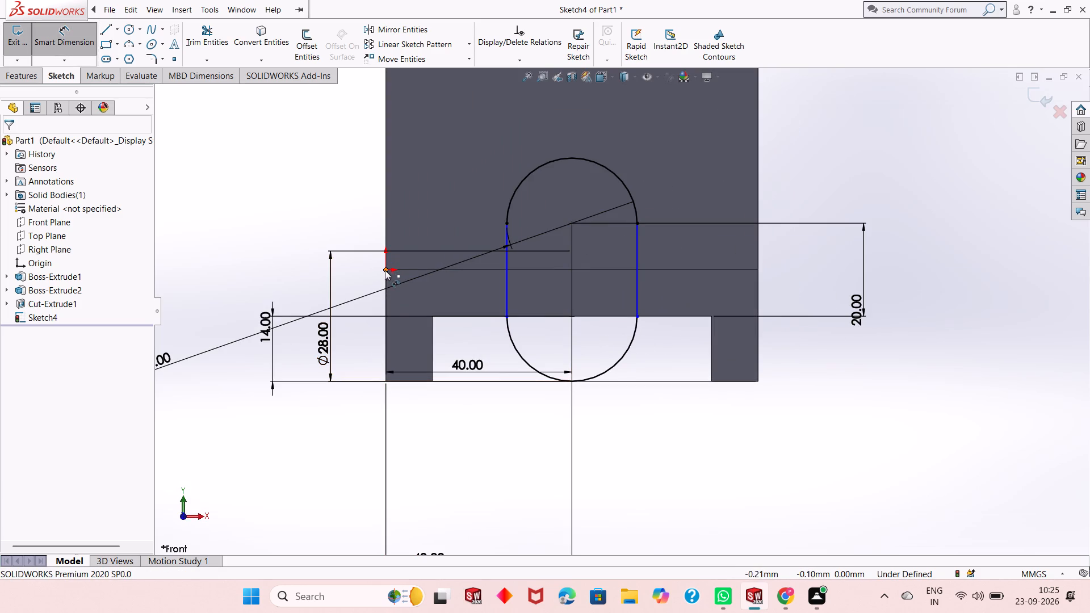
pyautogui.click(505, 318)
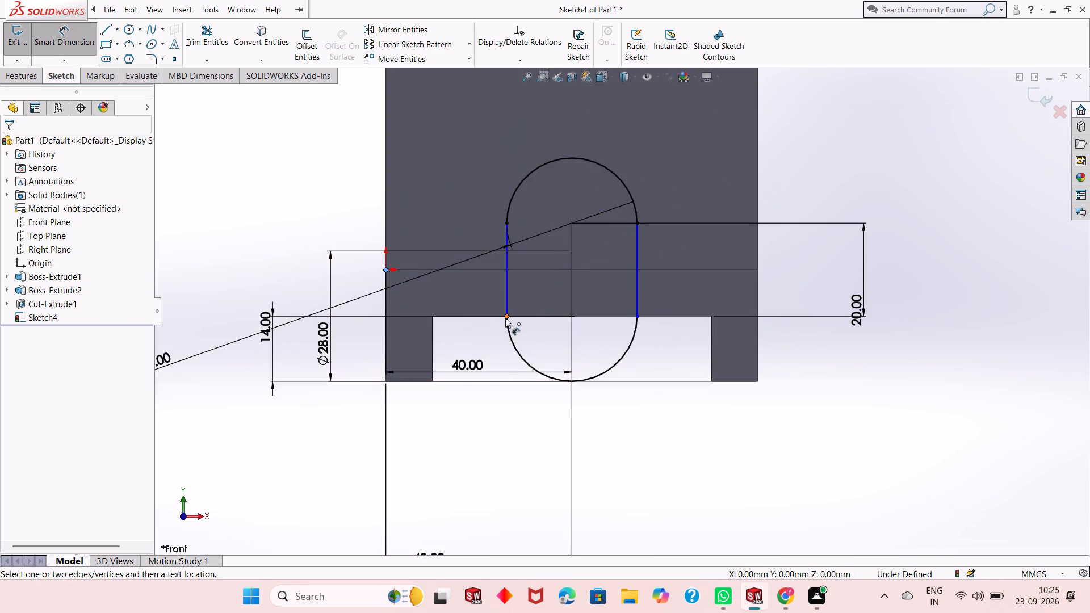
pyautogui.click(430, 448)
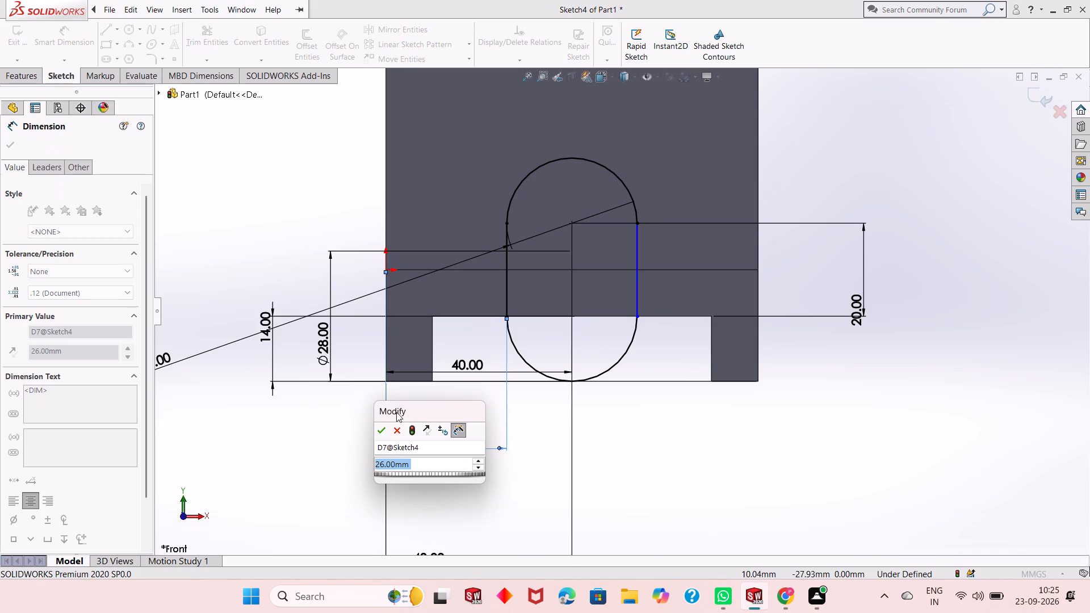
pyautogui.click(383, 433)
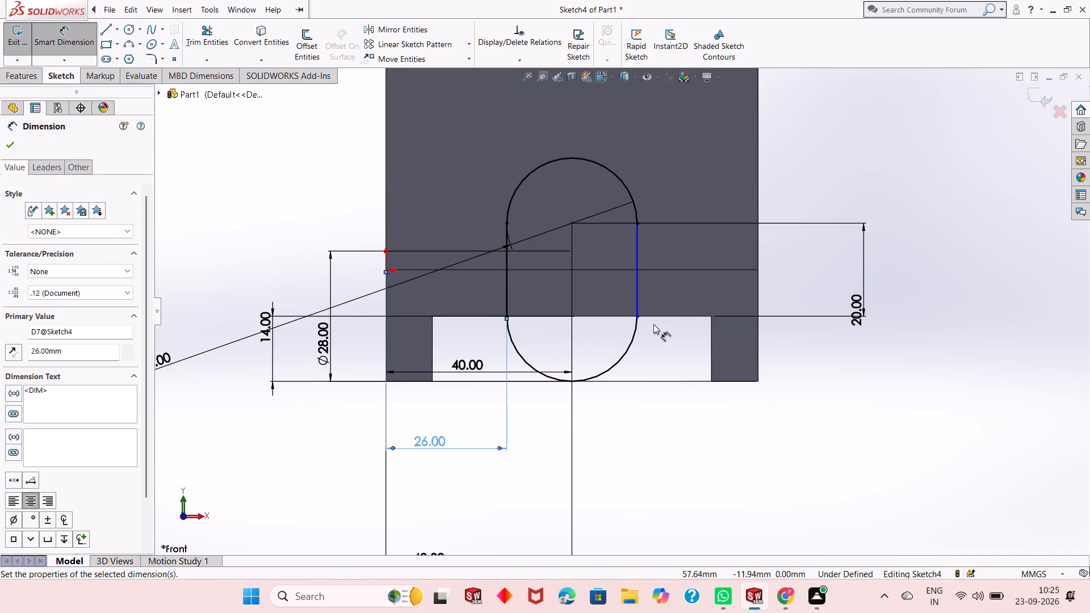
# Dimension the vertical distance from the origin to the lower endpoint of the slot's right vertical line and finish dimensioning.
pyautogui.click(640, 316)
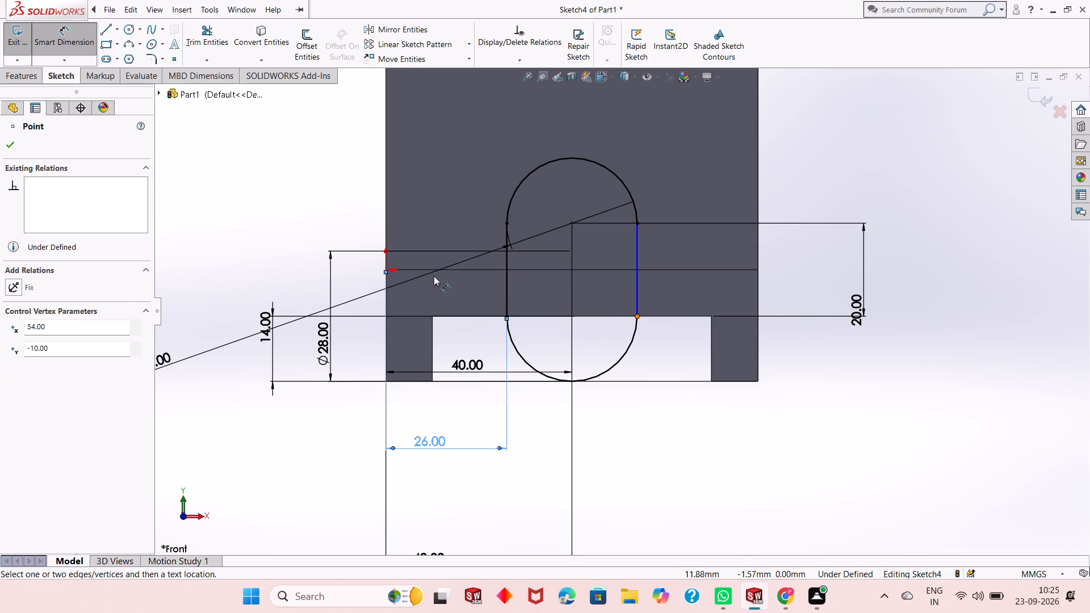
pyautogui.click(383, 269)
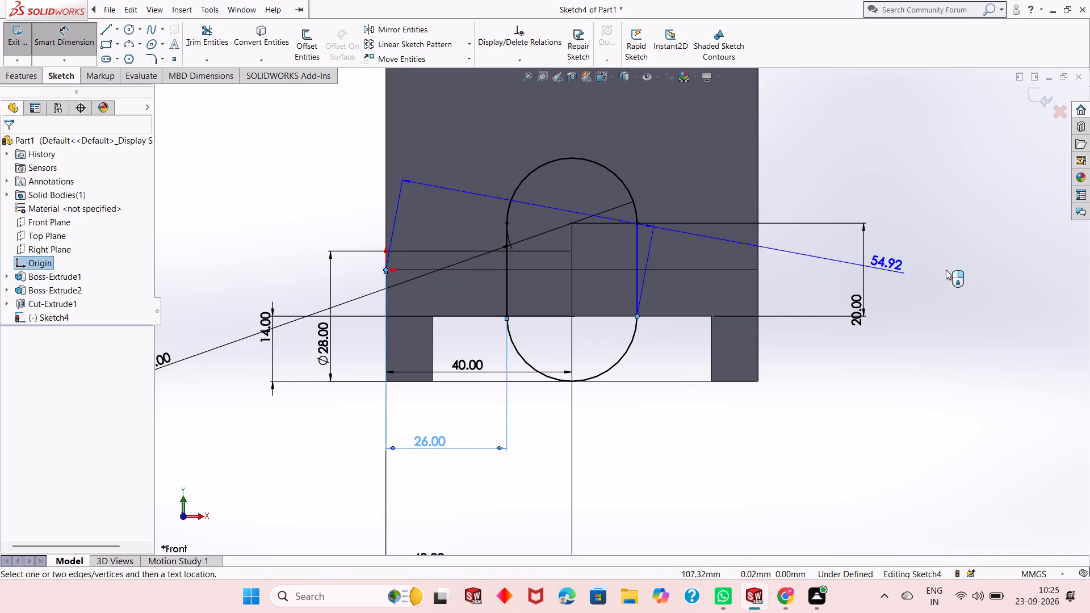
pyautogui.click(891, 275)
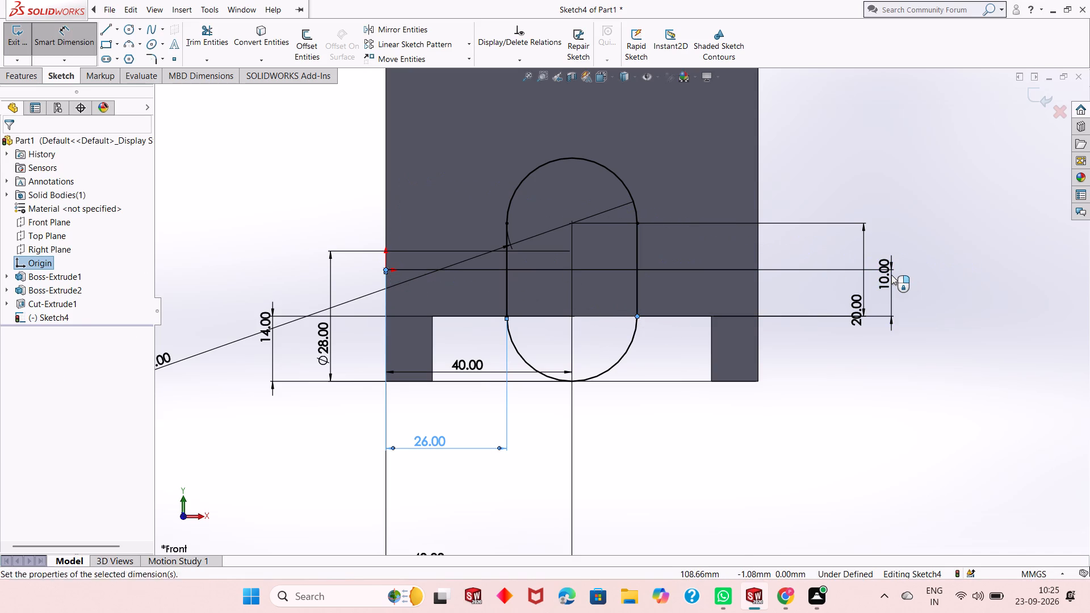
pyautogui.click(842, 259)
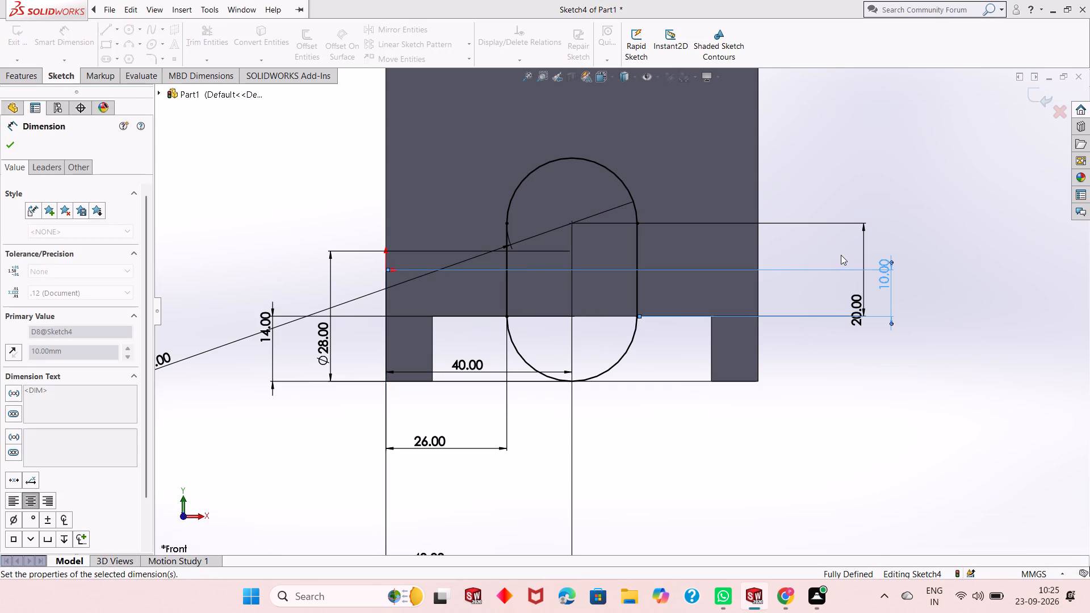
pyautogui.rightClick(821, 138)
pyautogui.click(853, 175)
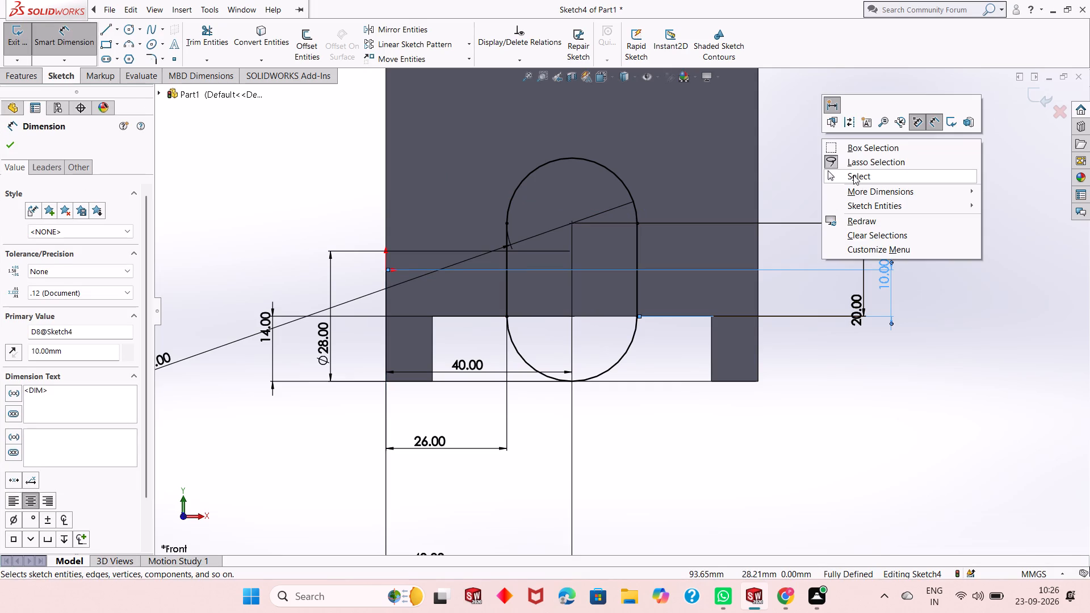
# Extrude the rounded slot profile as a blind 26 mm boss, reversing the direction toward the upright block.
pyautogui.scroll(2, 662, 319)
pyautogui.scroll(-1, 611, 184)
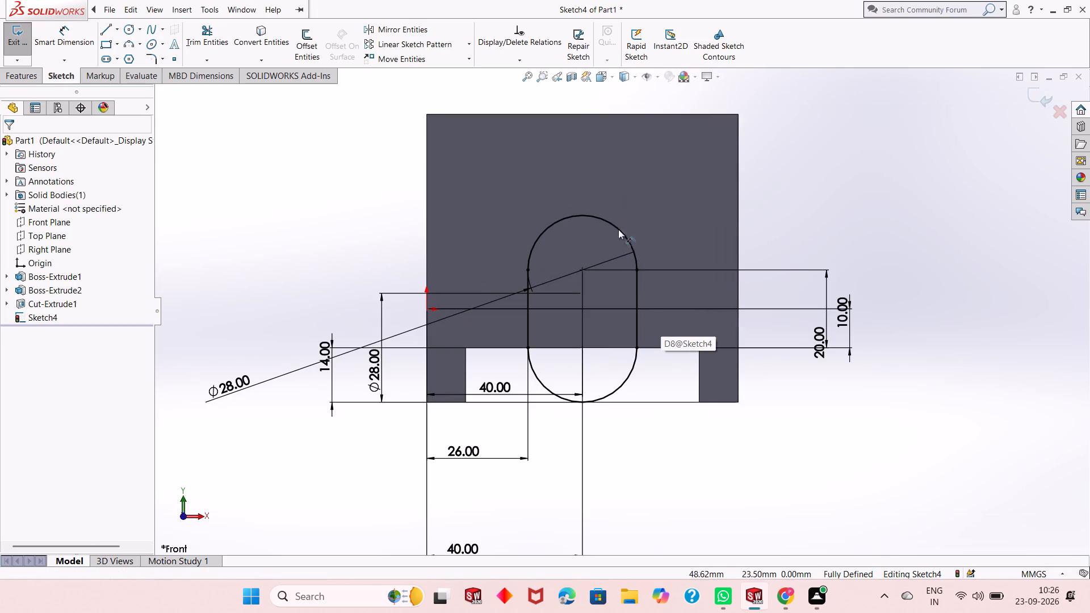
pyautogui.moveTo(653, 361); pyautogui.dragTo(752, 365, button='middle')
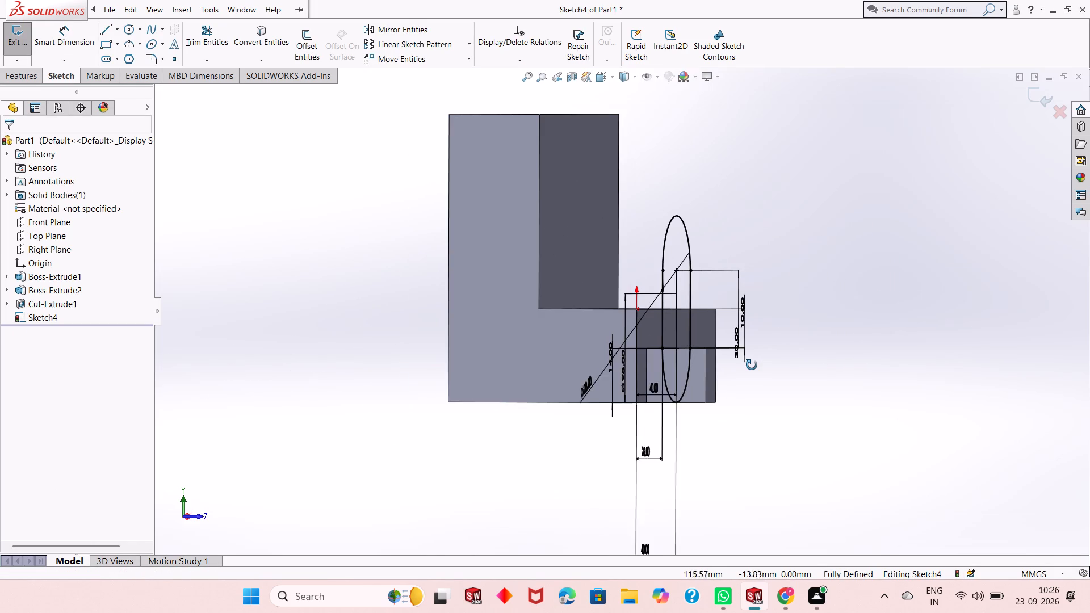
pyautogui.moveTo(752, 365); pyautogui.dragTo(695, 383, button='middle')
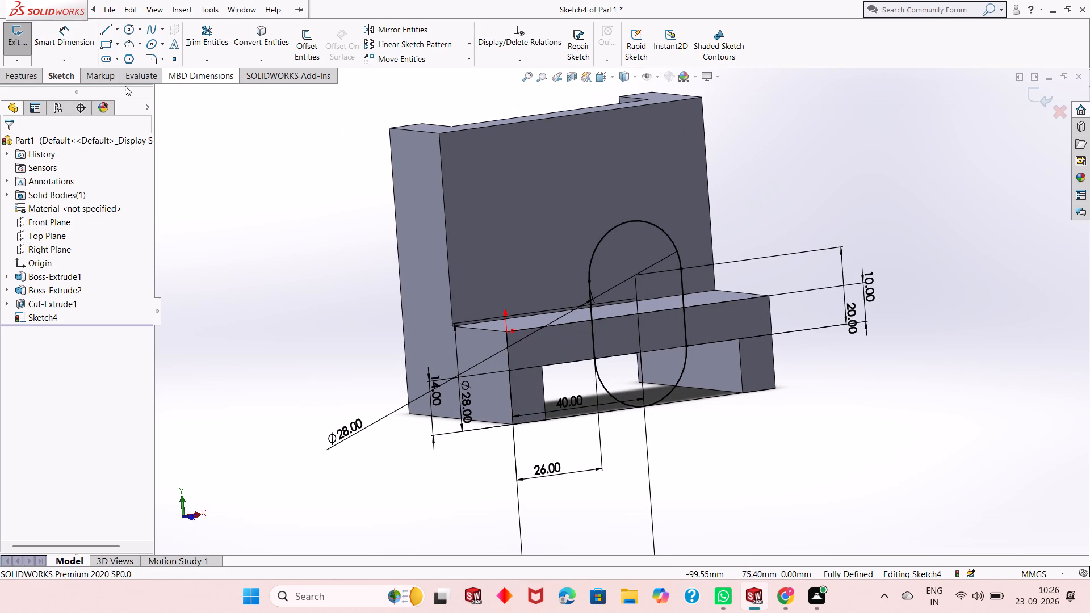
pyautogui.click(16, 75)
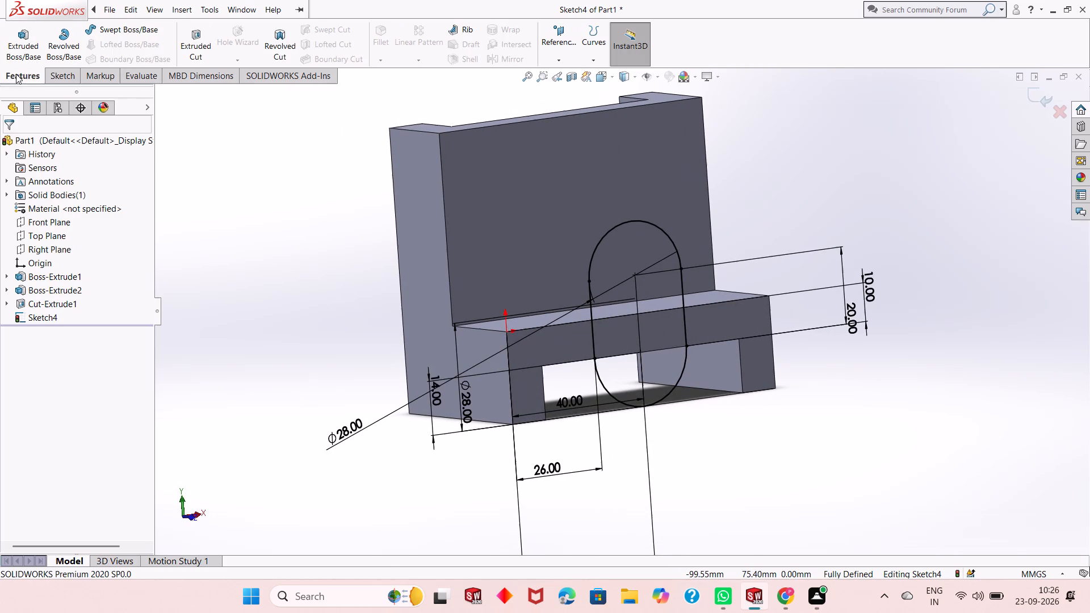
pyautogui.click(29, 60)
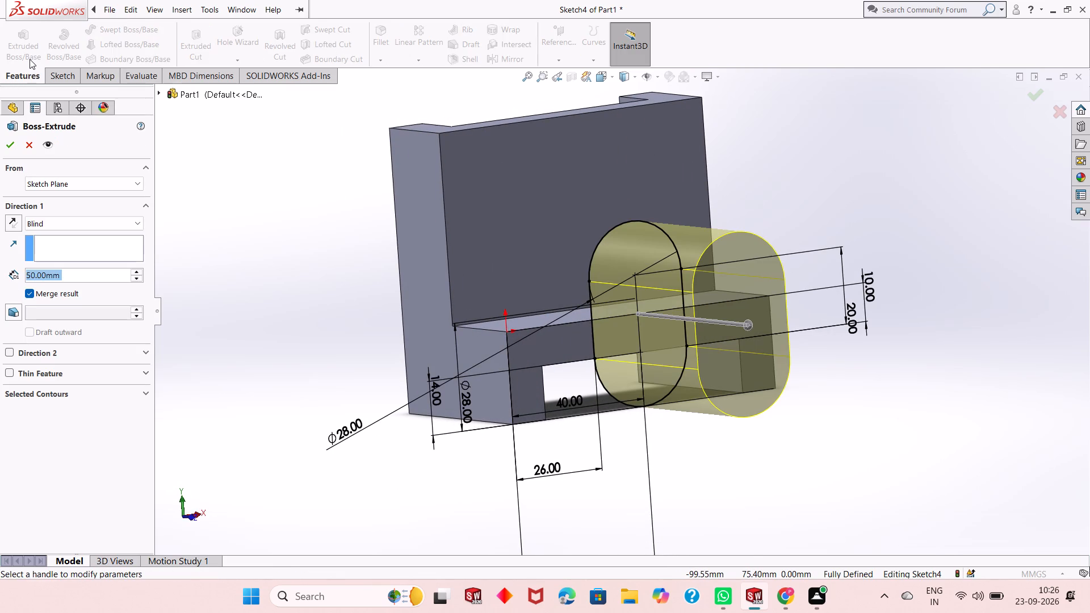
pyautogui.click(17, 228)
pyautogui.doubleClick(95, 280)
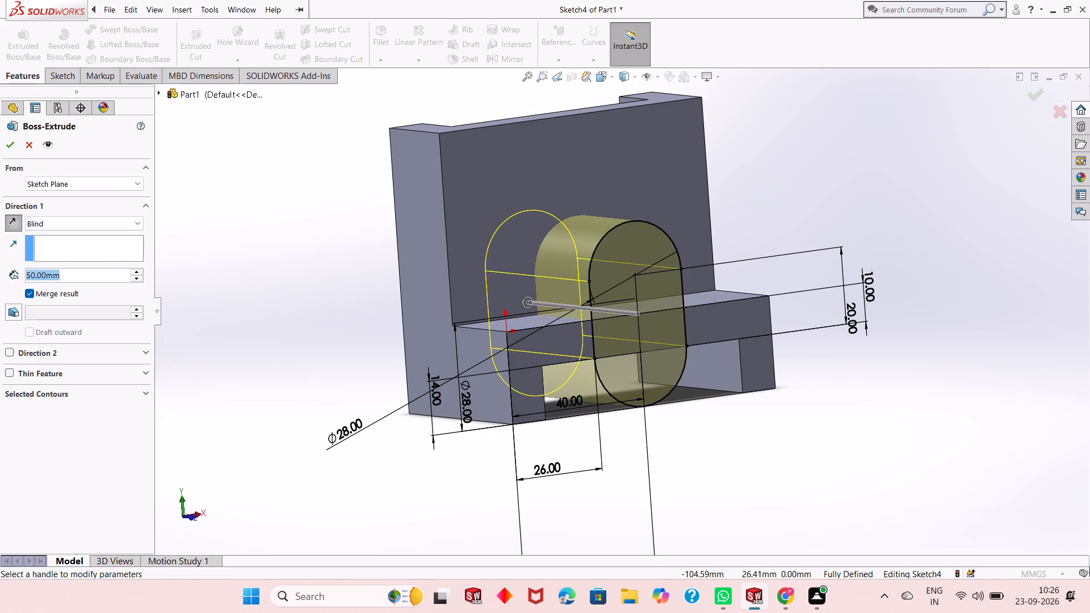
pyautogui.write('26')
pyautogui.press('Return')
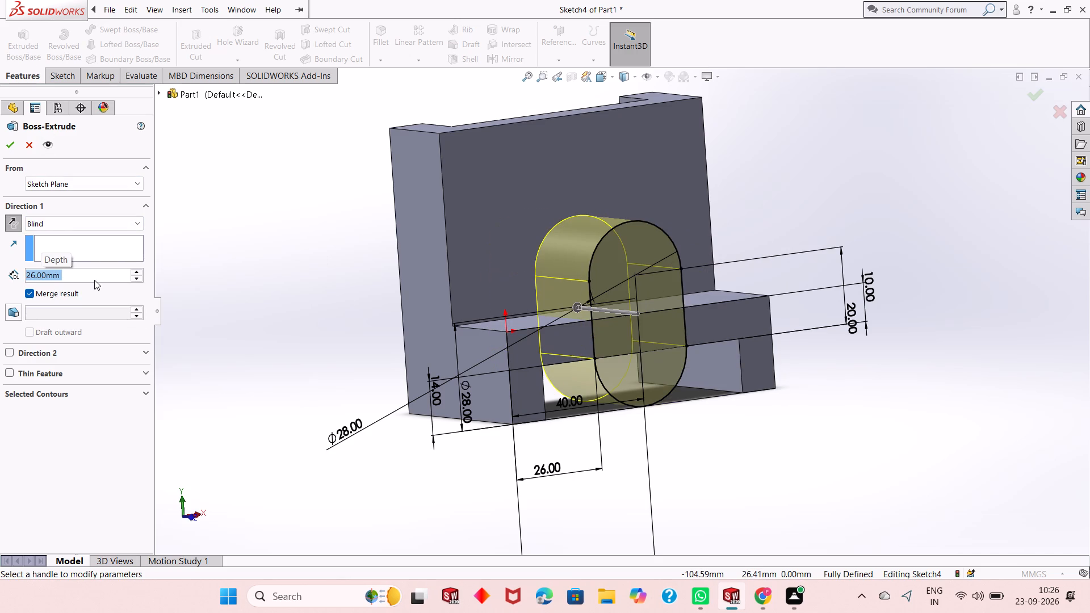
pyautogui.moveTo(399, 303); pyautogui.dragTo(437, 301, button='middle')
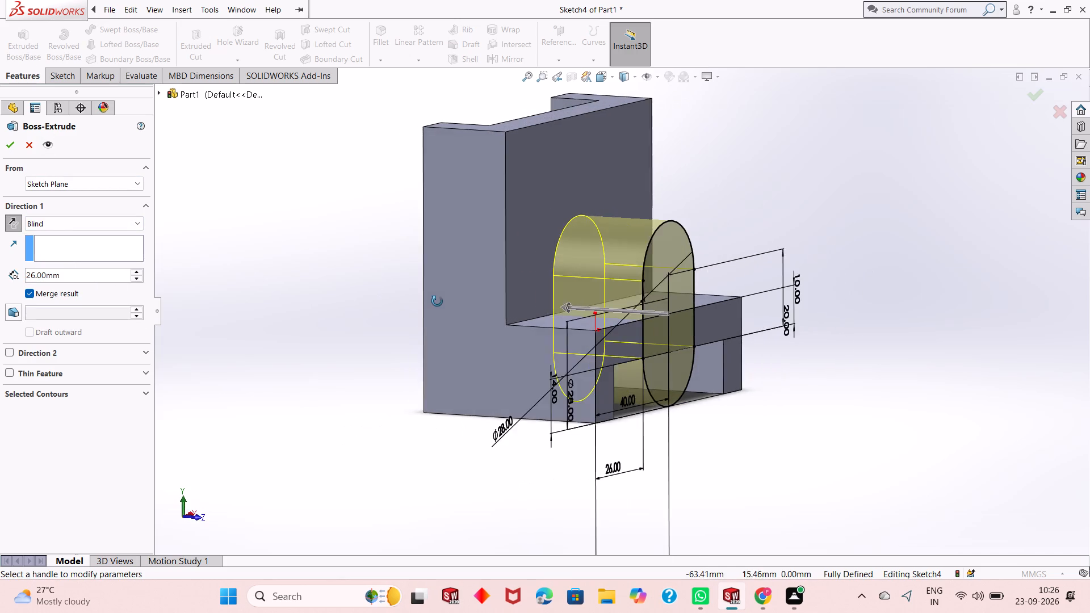
pyautogui.moveTo(437, 301); pyautogui.dragTo(476, 302, button='middle')
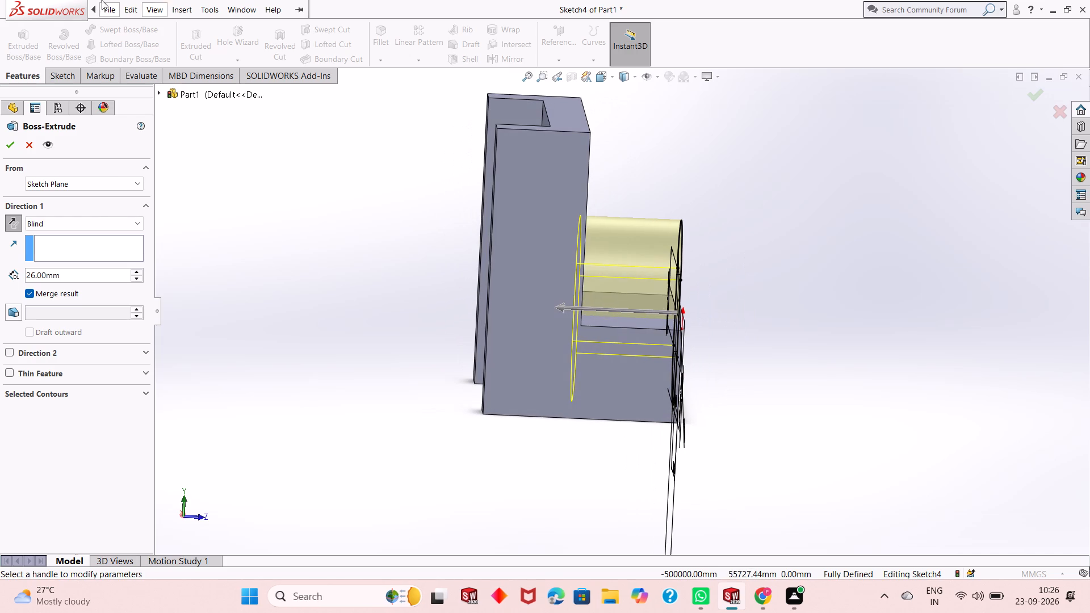
pyautogui.click(330, 182)
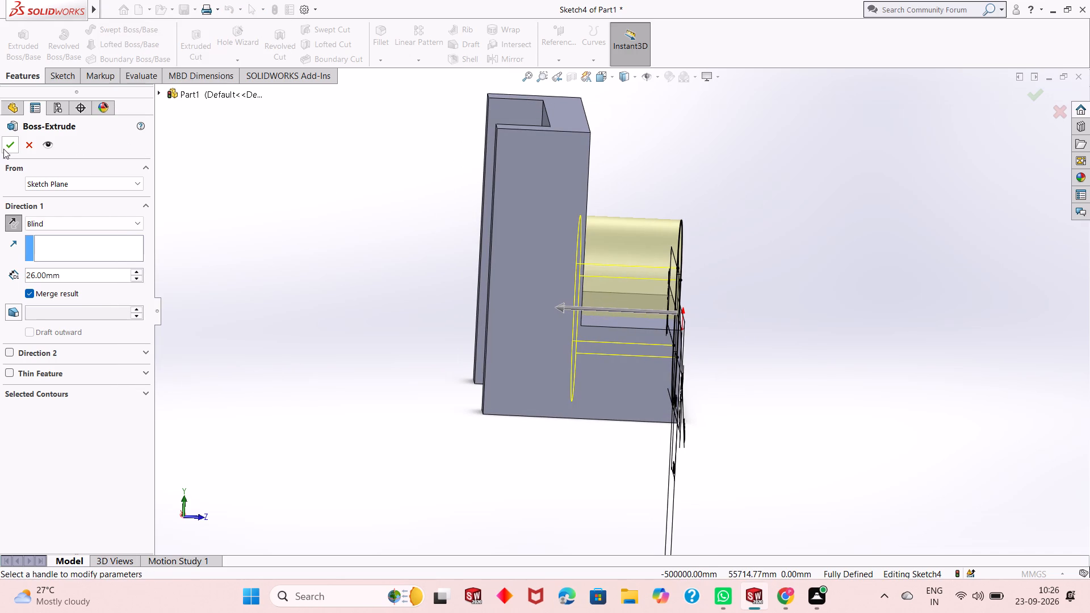
pyautogui.click(3, 149)
pyautogui.click(385, 228)
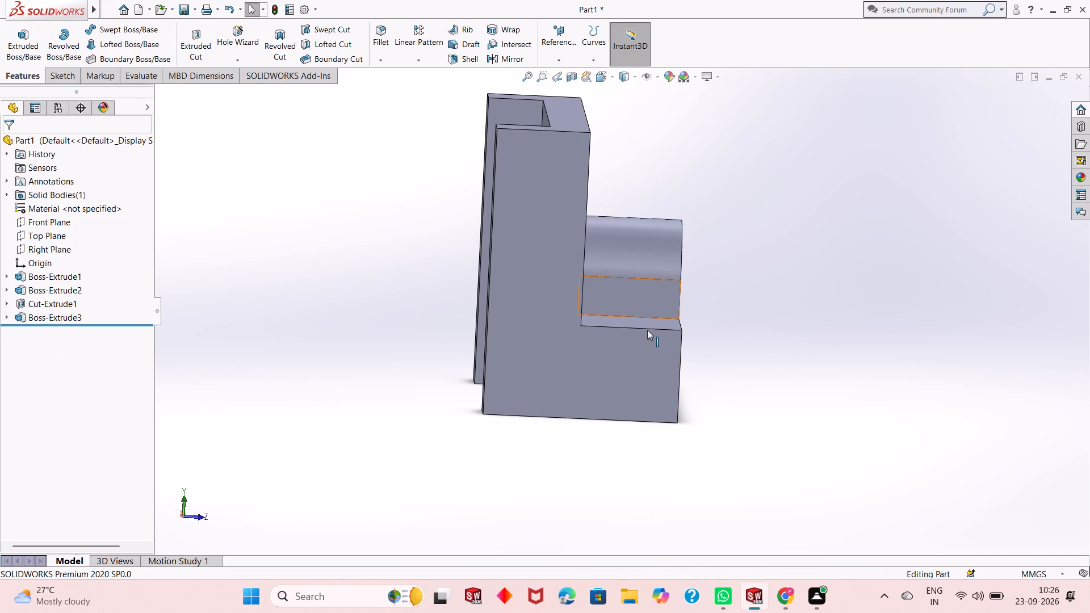
# Examine the rounded boss's fit against the channel and upright block from several angles and zoom levels.
pyautogui.moveTo(643, 334); pyautogui.dragTo(428, 343, button='middle')
pyautogui.scroll(1, 643, 334)
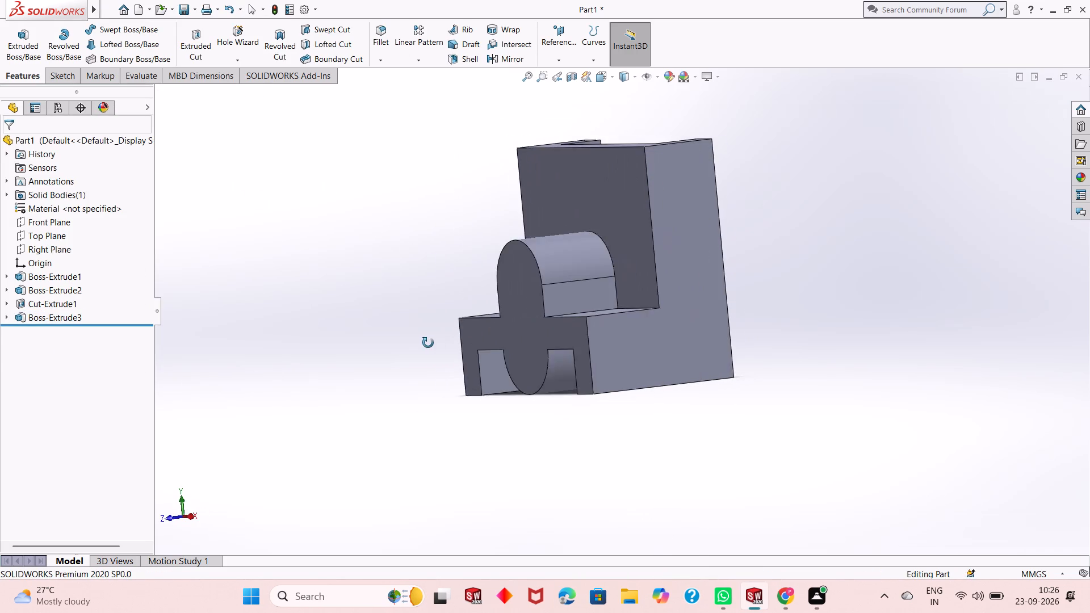
pyautogui.moveTo(428, 343); pyautogui.dragTo(540, 330, button='middle')
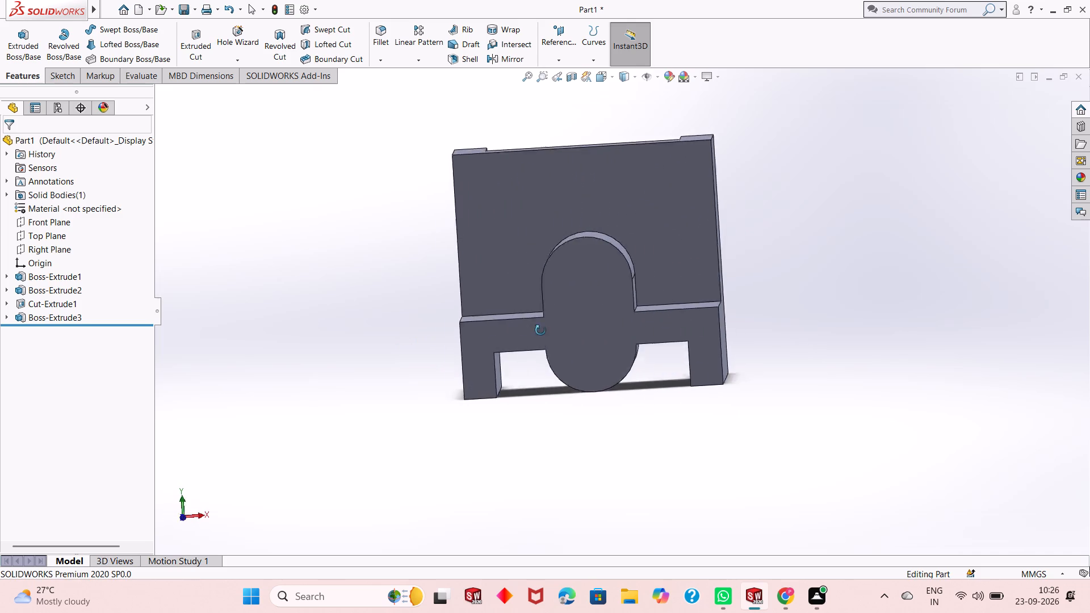
pyautogui.moveTo(540, 330); pyautogui.dragTo(621, 326, button='middle')
pyautogui.scroll(-2, 624, 314)
pyautogui.moveTo(714, 306); pyautogui.dragTo(717, 308, button='middle')
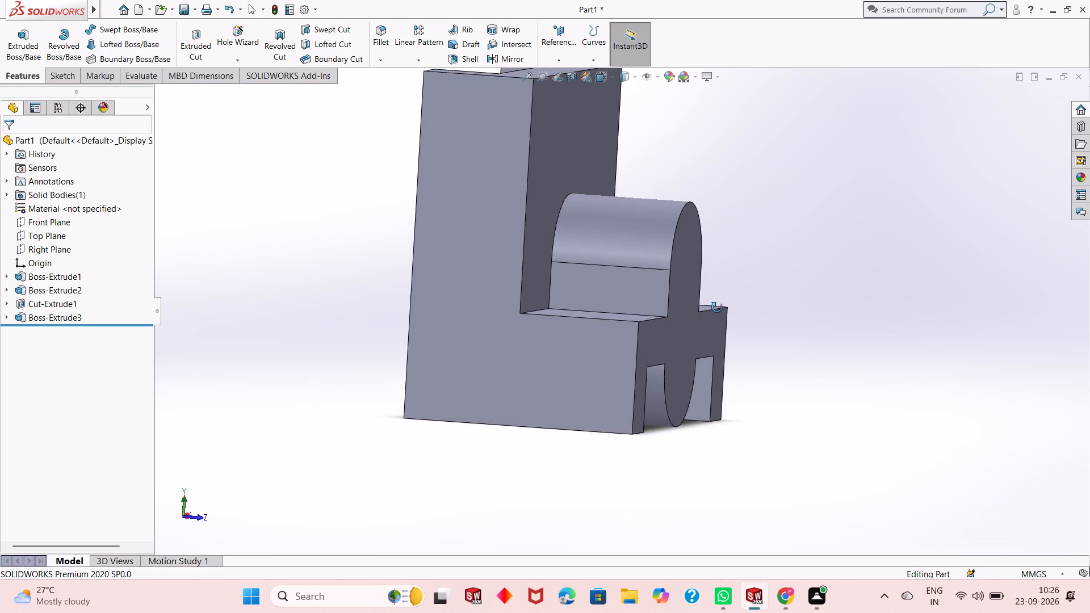
pyautogui.moveTo(717, 308); pyautogui.dragTo(687, 320, button='middle')
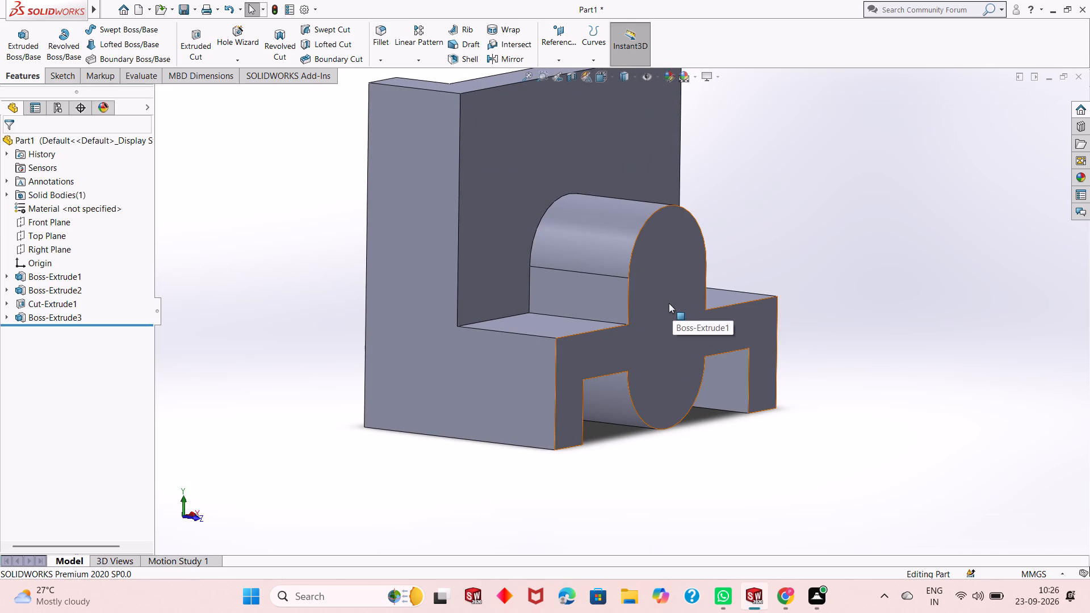
pyautogui.scroll(-2, 634, 352)
pyautogui.scroll(1, 634, 352)
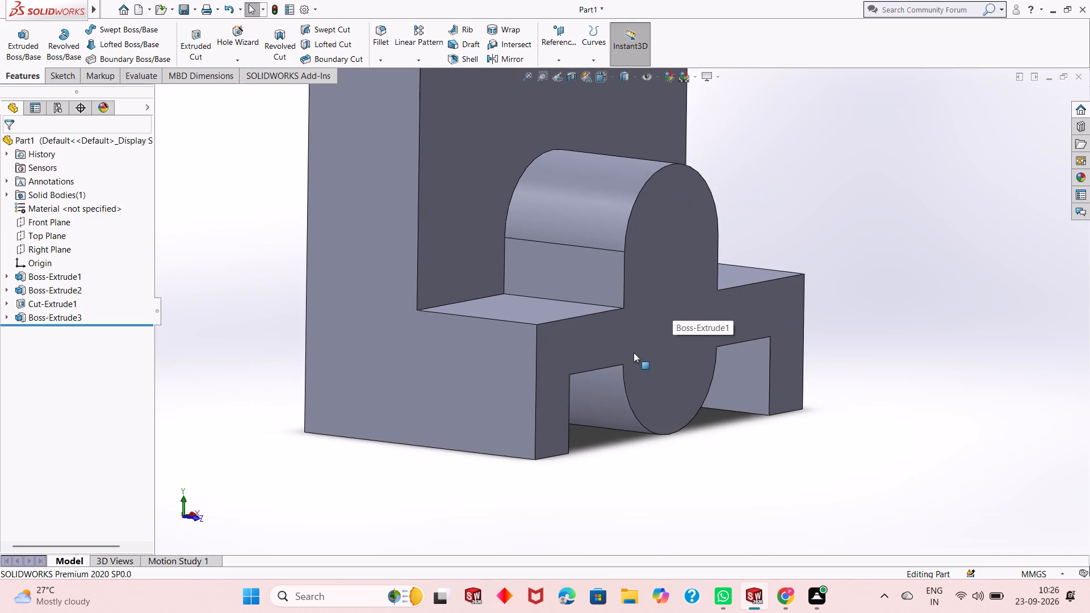
pyautogui.scroll(5, 634, 352)
pyautogui.scroll(-2, 663, 242)
pyautogui.scroll(-2, 611, 412)
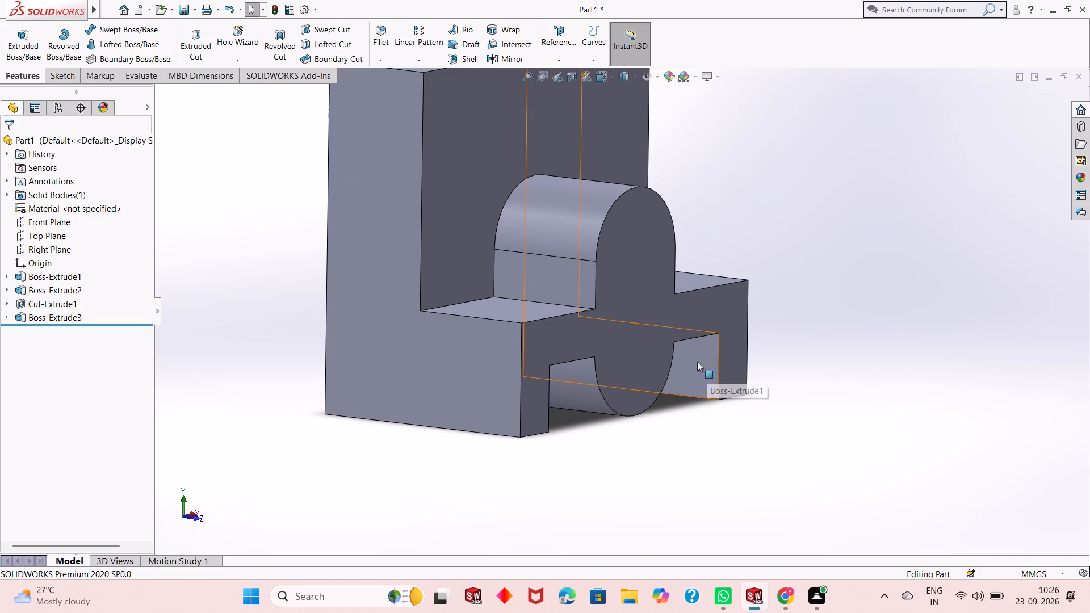
pyautogui.scroll(3, 697, 362)
pyautogui.scroll(-2, 529, 71)
pyautogui.scroll(2, 700, 425)
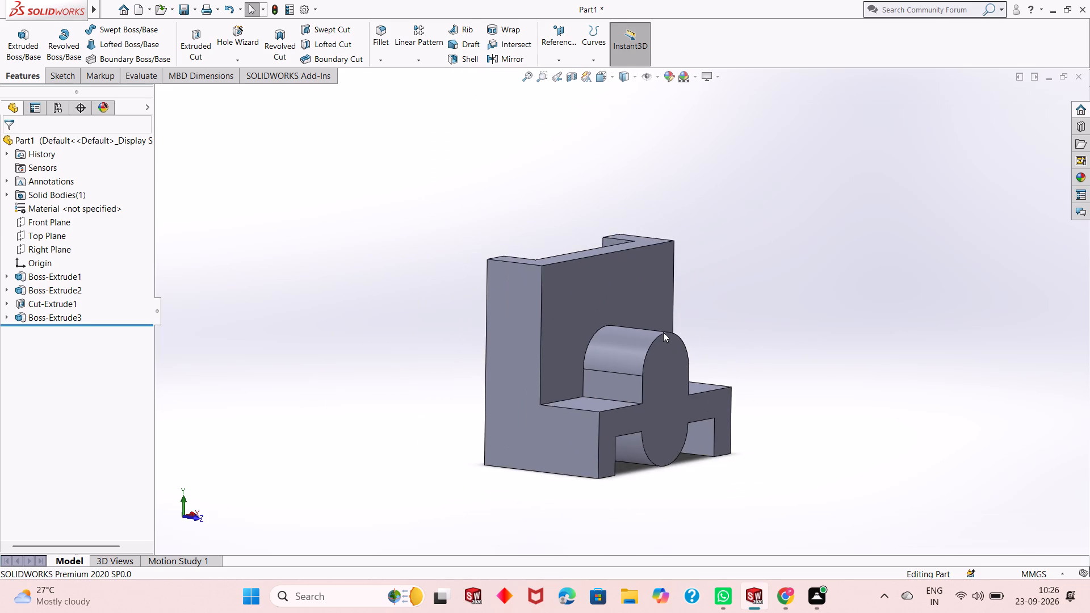
pyautogui.scroll(-2, 675, 497)
pyautogui.scroll(1, 671, 488)
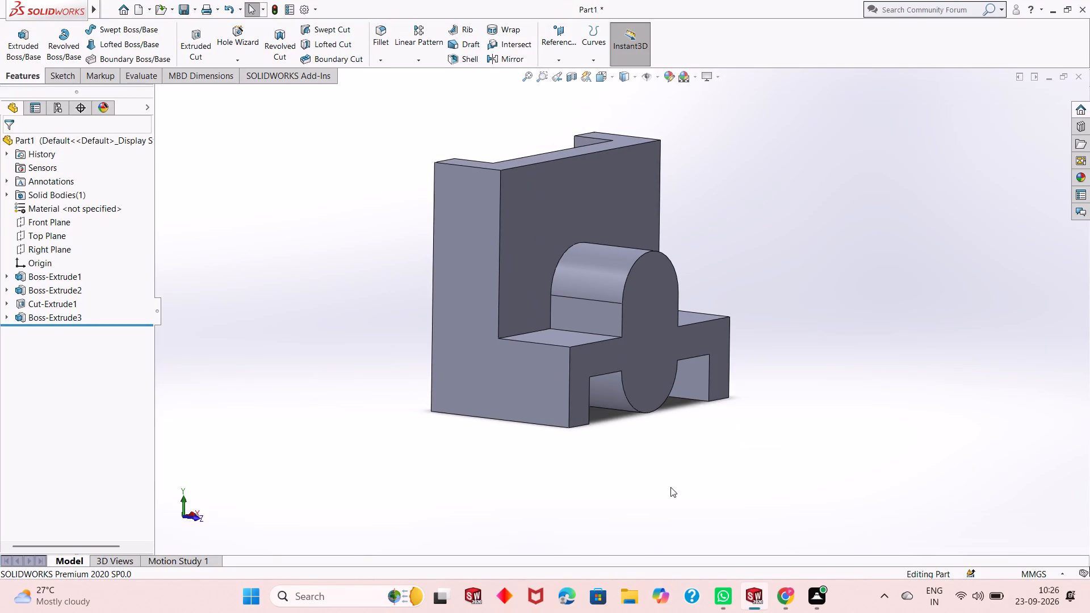
pyautogui.scroll(-2, 673, 247)
pyautogui.scroll(1, 707, 522)
pyautogui.scroll(-1, 629, 440)
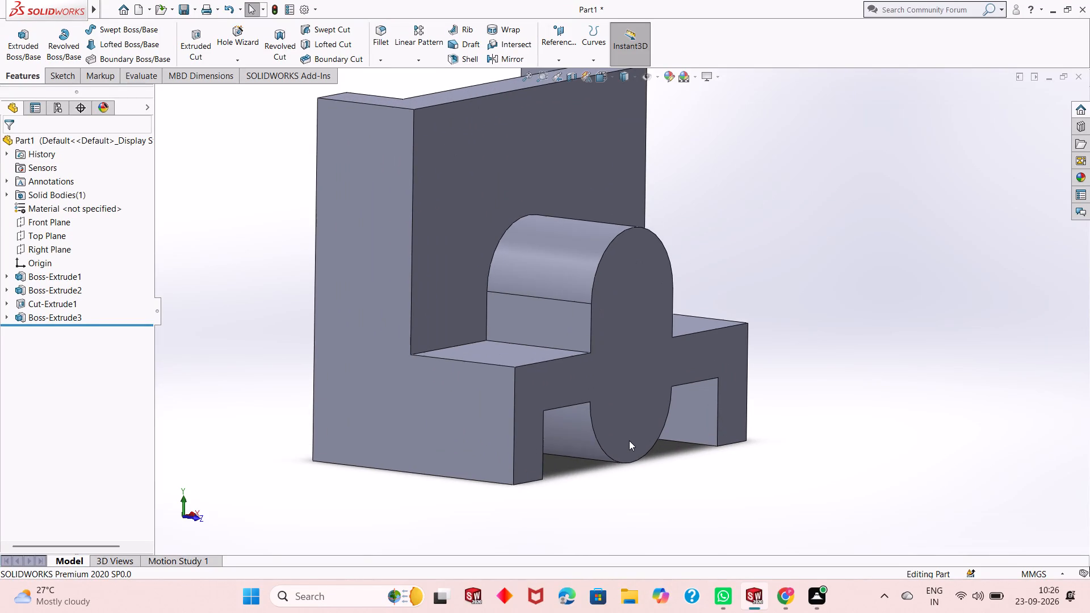
pyautogui.scroll(1, 568, 287)
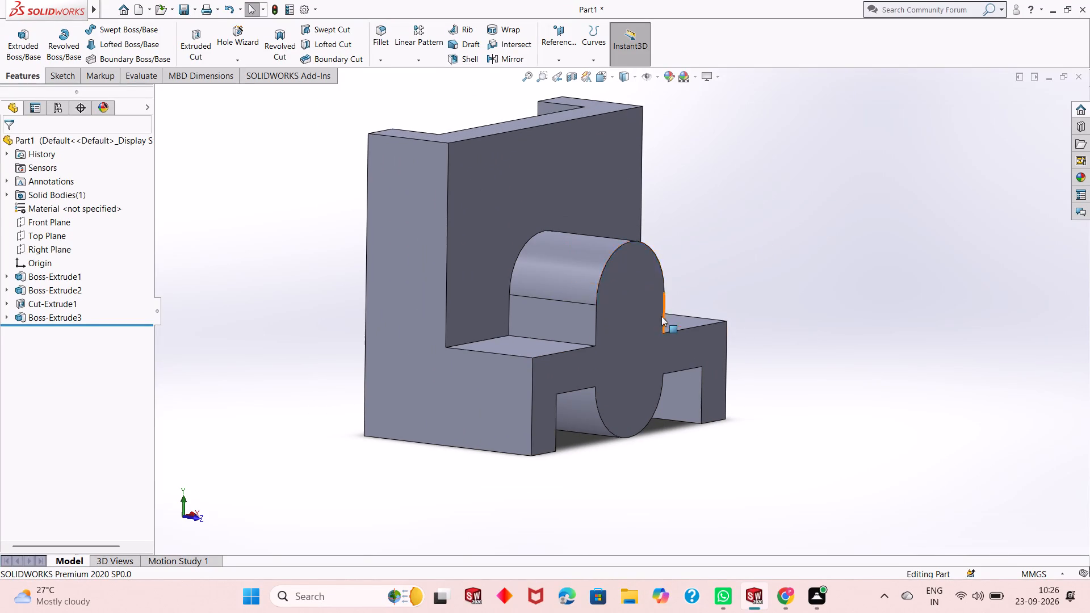
# On the boss's front face, sketch circles of about 8.1 mm radius at the upper arc centre and 6.6 mm radius at the lower one.
pyautogui.click(640, 343)
pyautogui.click(686, 309)
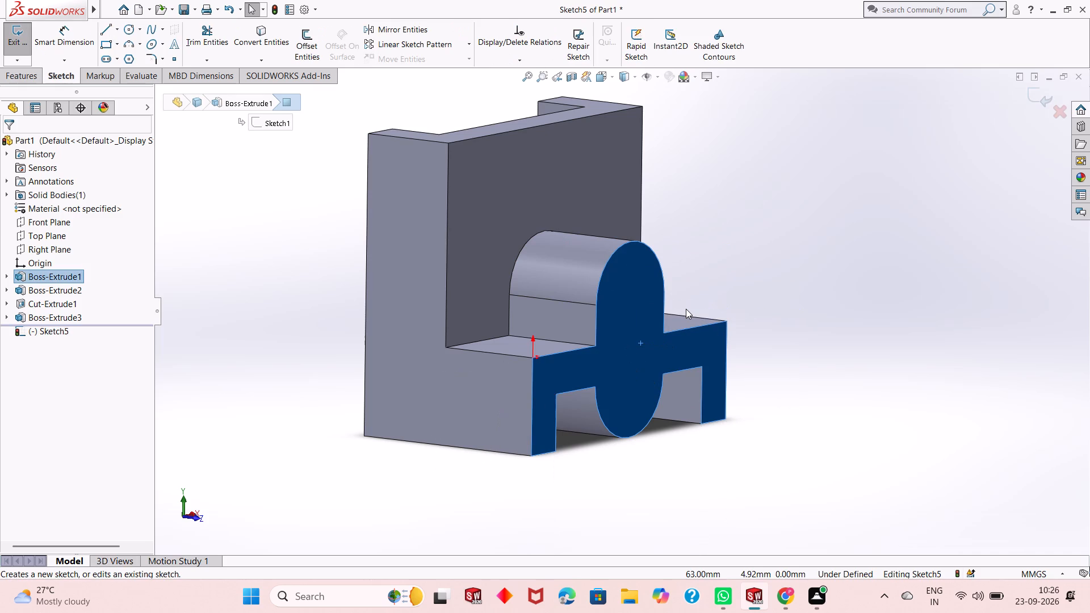
pyautogui.hotkey('ctrl', '8')
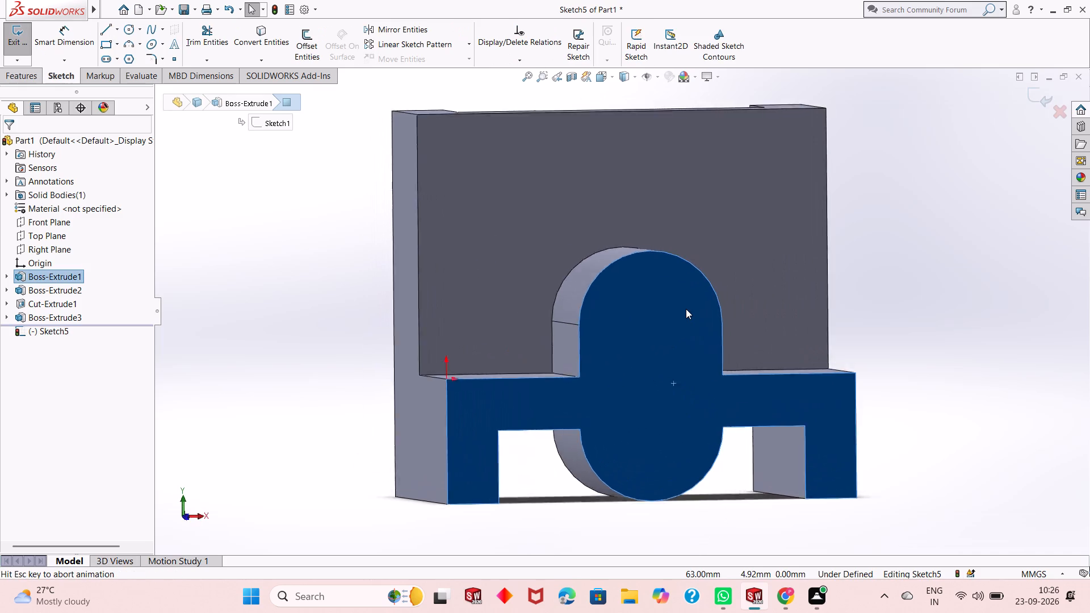
pyautogui.press('Escape')
pyautogui.scroll(1, 665, 380)
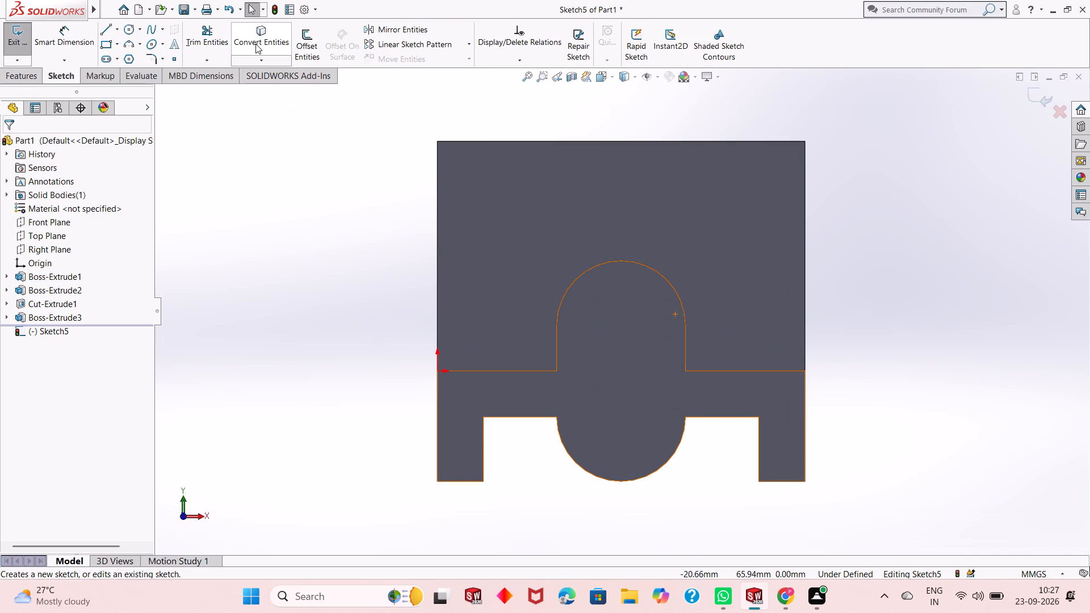
pyautogui.click(127, 32)
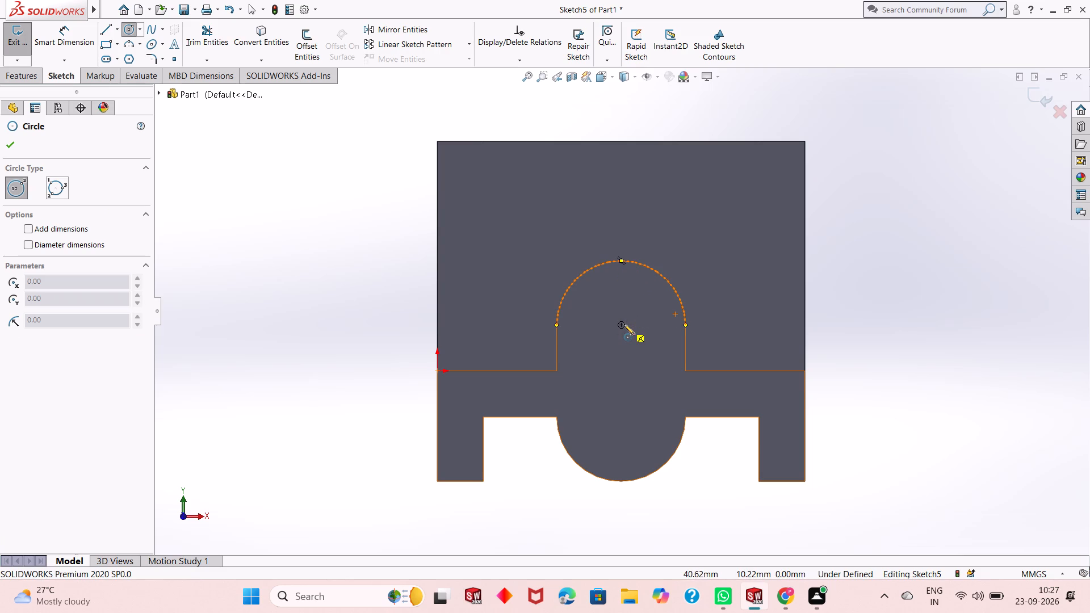
pyautogui.click(622, 325)
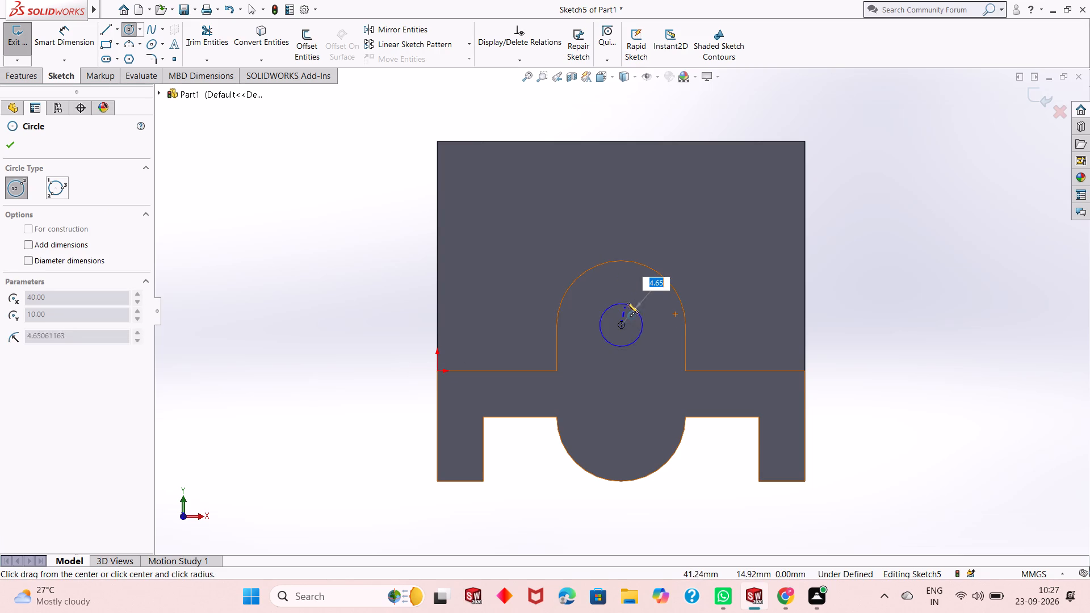
pyautogui.click(635, 291)
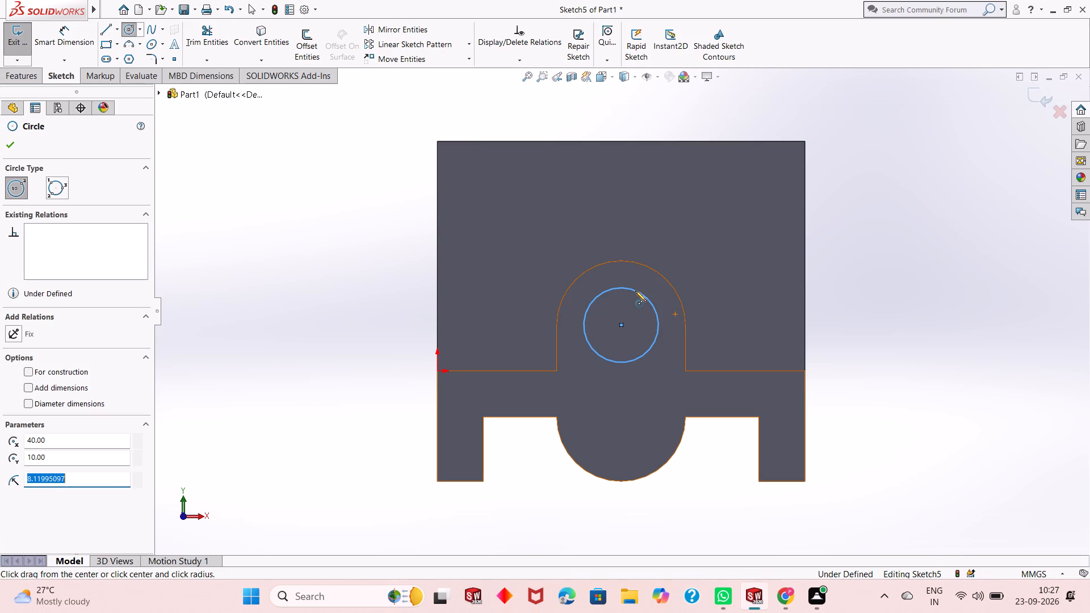
pyautogui.click(620, 418)
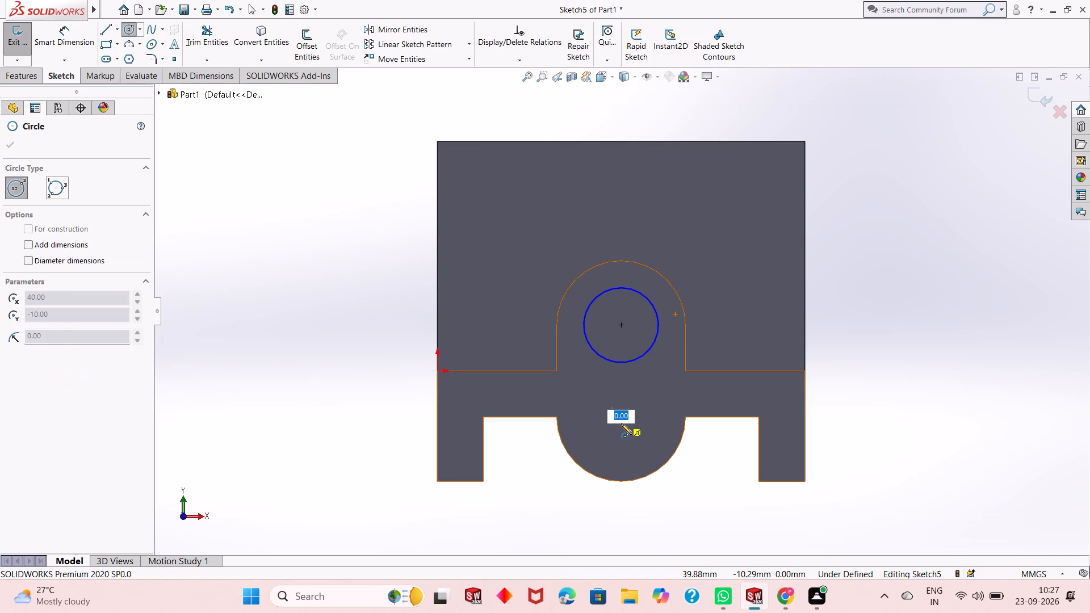
pyautogui.click(618, 447)
pyautogui.rightClick(385, 322)
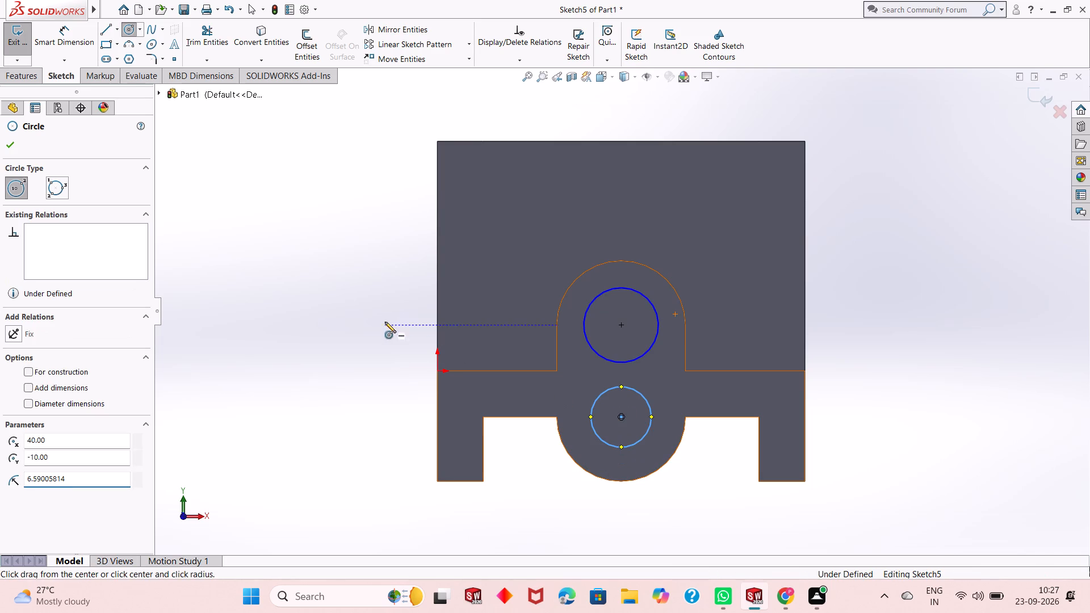
pyautogui.click(396, 328)
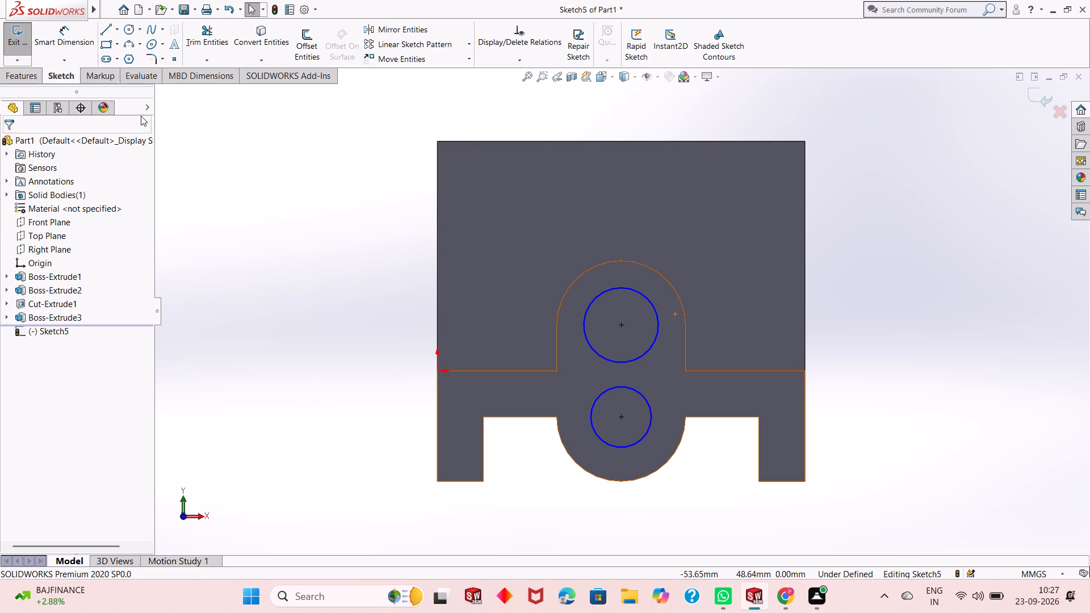
# Dimension the lower and upper circles to a diameter of 14 mm each.
pyautogui.click(43, 39)
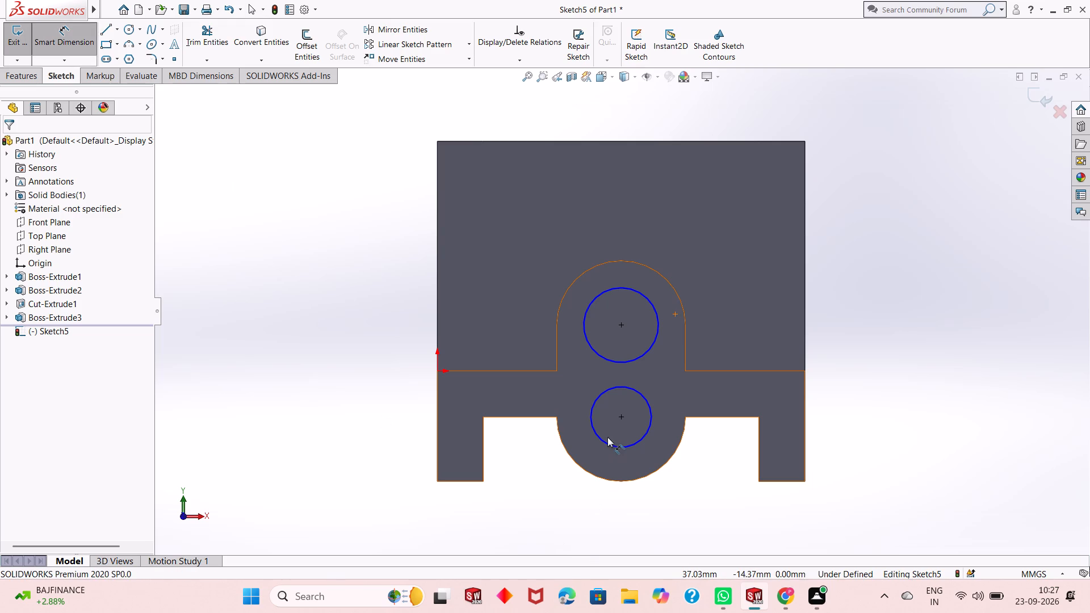
pyautogui.click(606, 446)
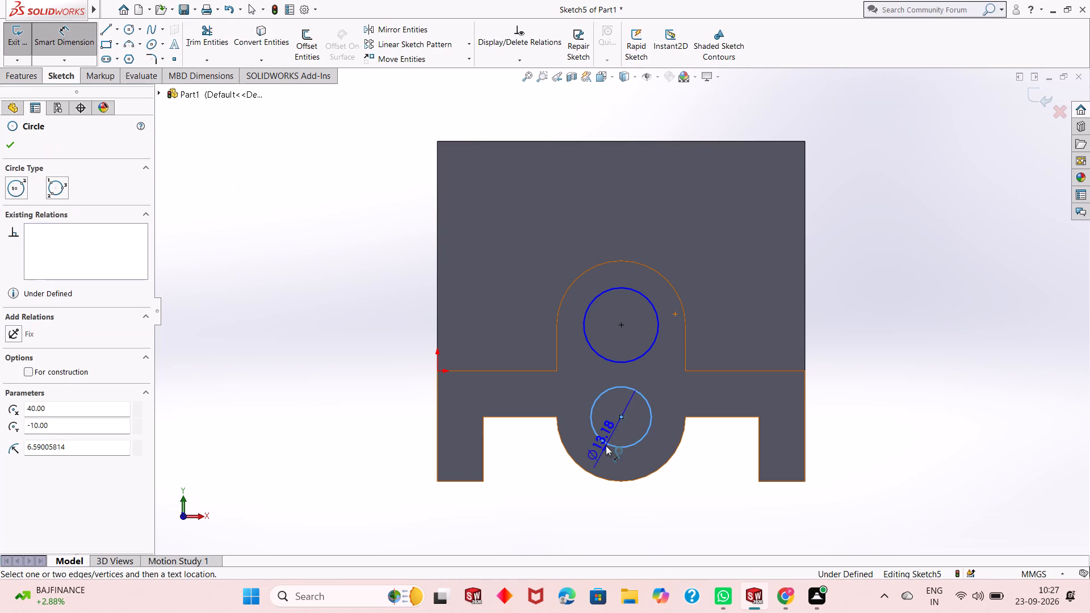
pyautogui.click(349, 507)
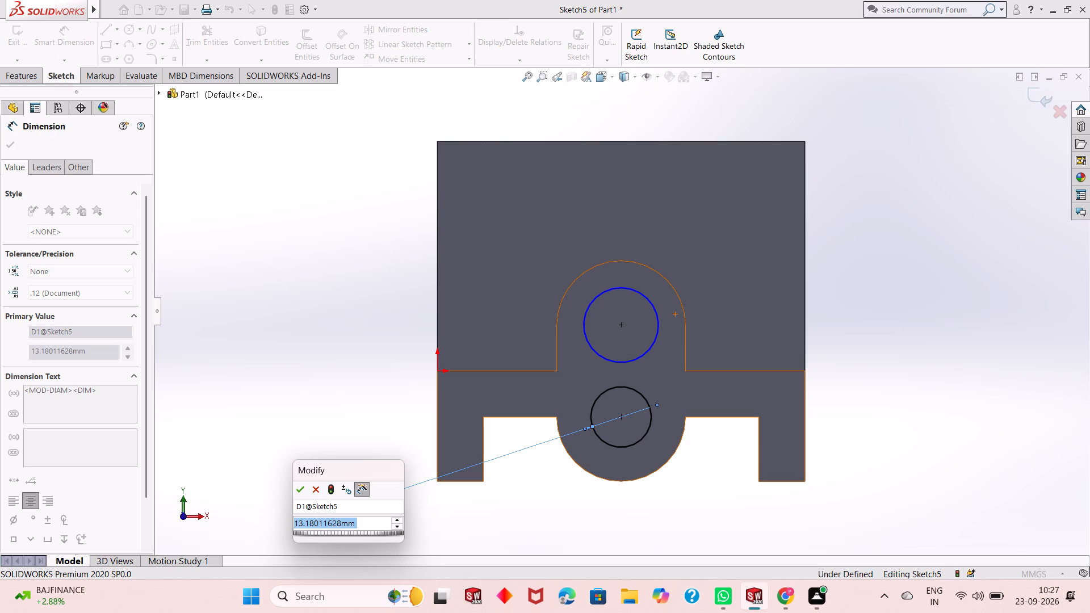
pyautogui.write('14')
pyautogui.press('Return')
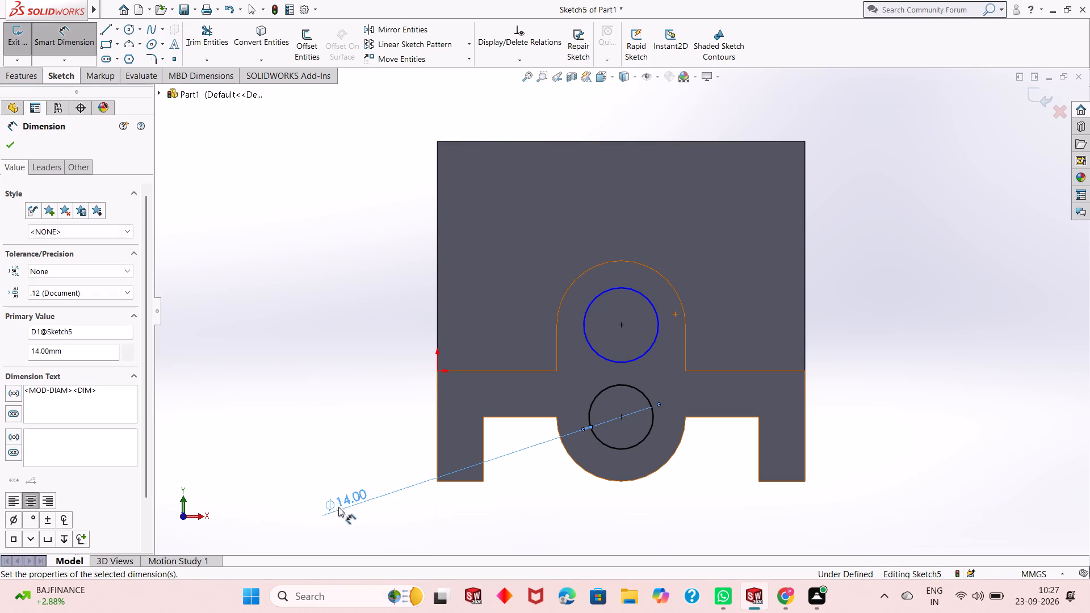
pyautogui.click(596, 353)
pyautogui.click(272, 423)
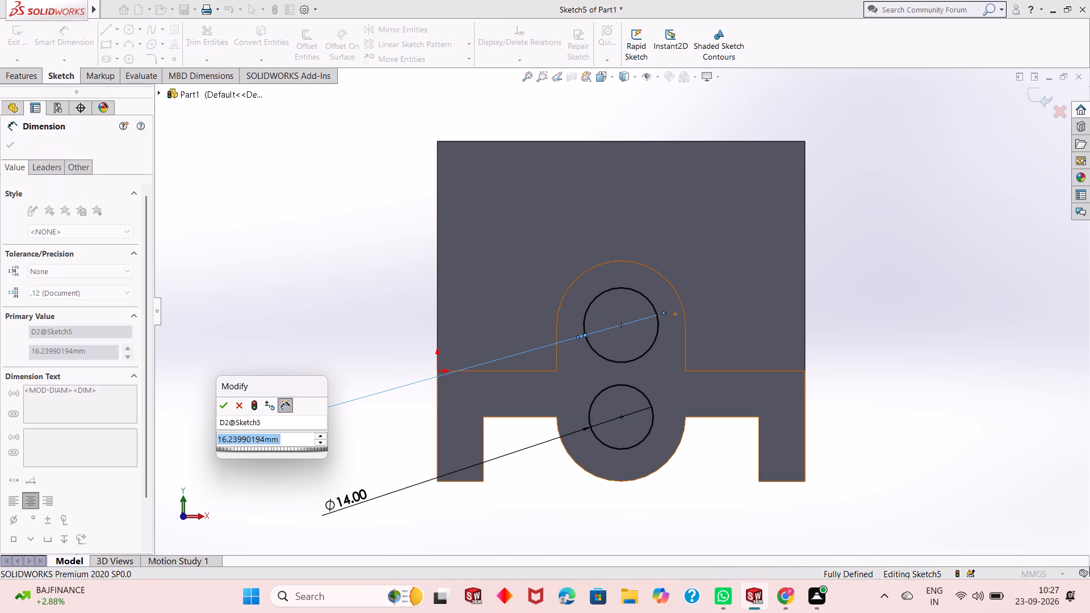
pyautogui.write('14')
pyautogui.press('Return')
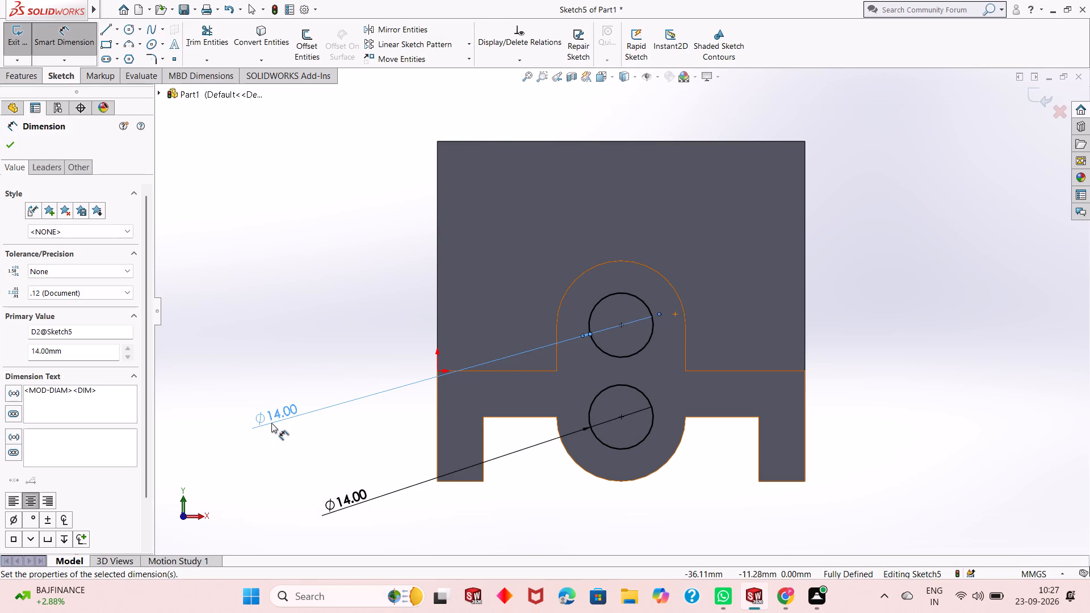
pyautogui.click(7, 155)
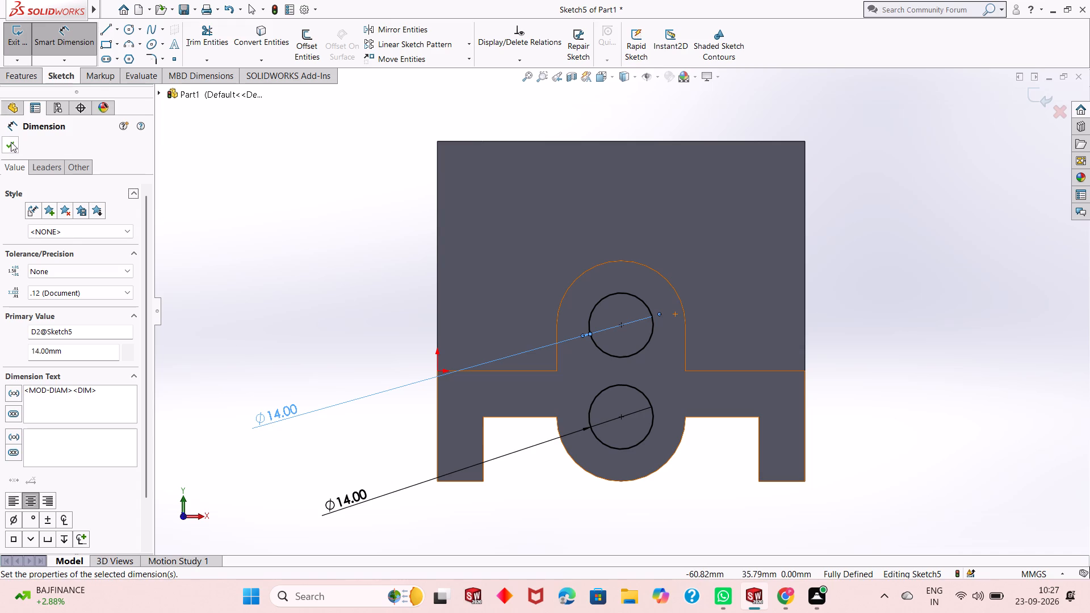
pyautogui.click(11, 142)
# Draw a 20 mm vertical line joining the left quadrant points of the two circles, and undo the stray segment chained from it.
pyautogui.click(102, 36)
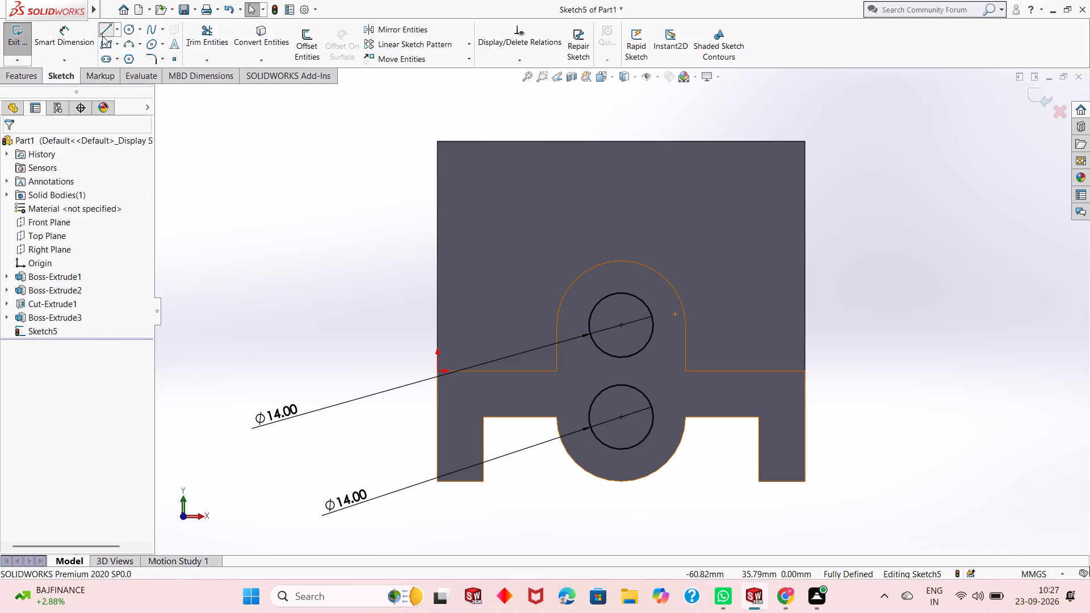
pyautogui.click(590, 417)
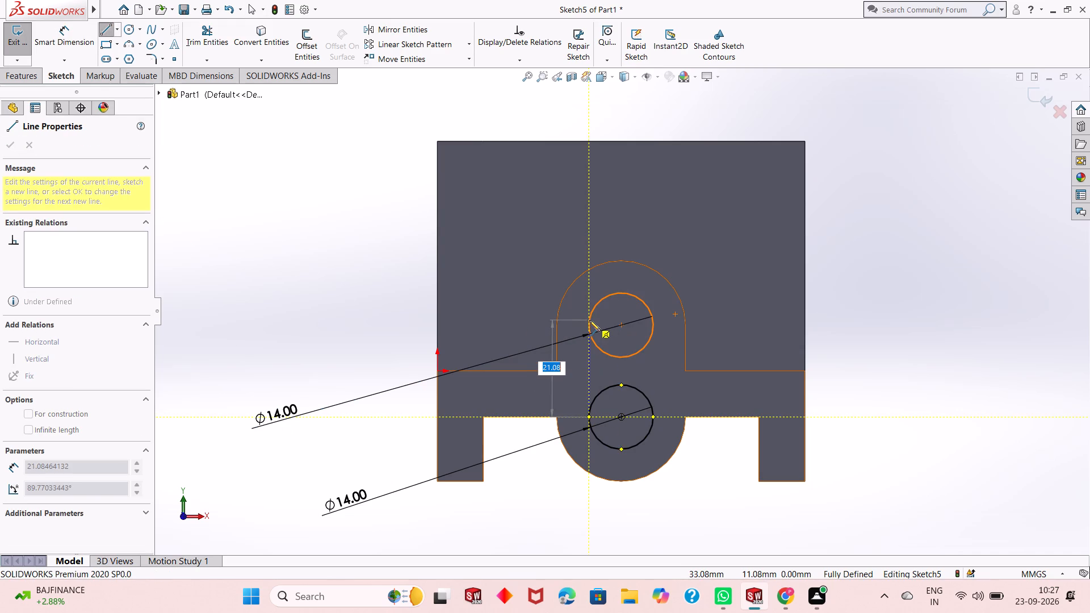
pyautogui.click(588, 328)
pyautogui.click(616, 303)
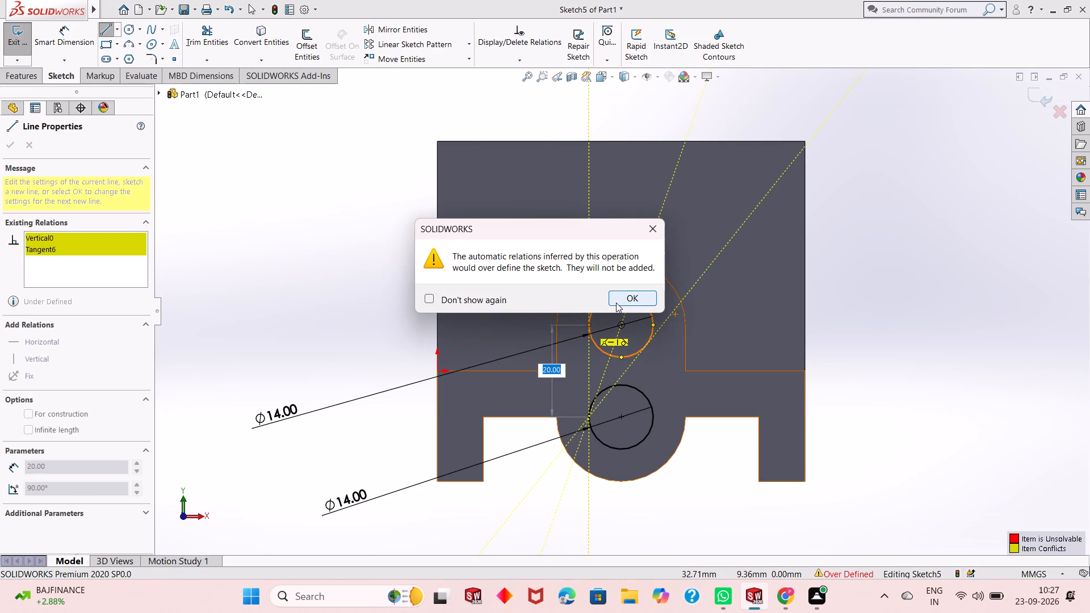
pyautogui.rightClick(294, 200)
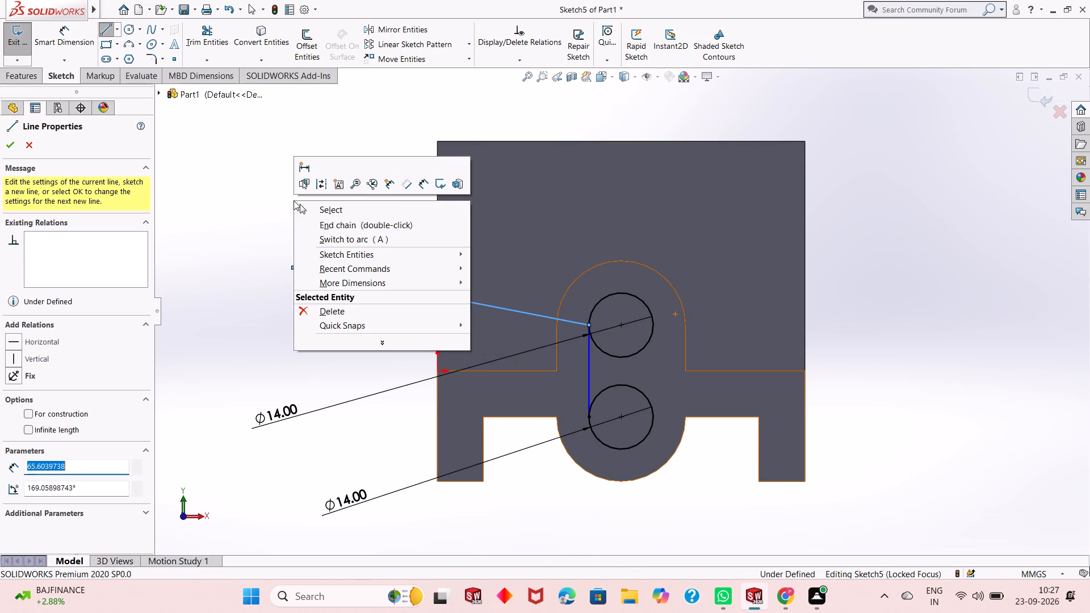
pyautogui.click(302, 212)
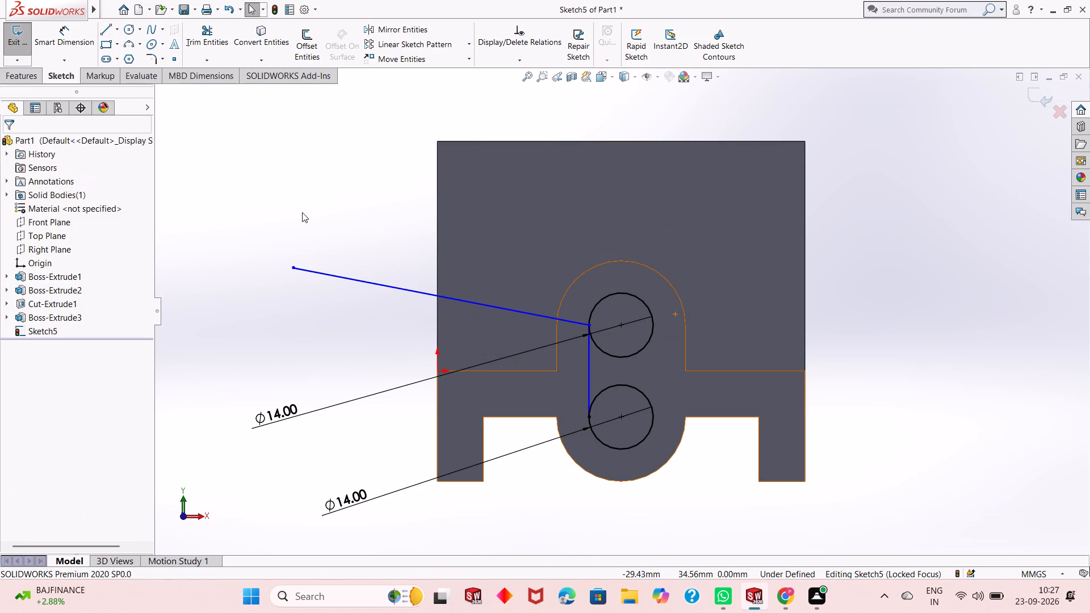
pyautogui.hotkey('ctrl', 'z')
# Draw a 20 mm vertical line joining the right quadrant points of the two circles, and undo the stray segment chained from it.
pyautogui.click(108, 23)
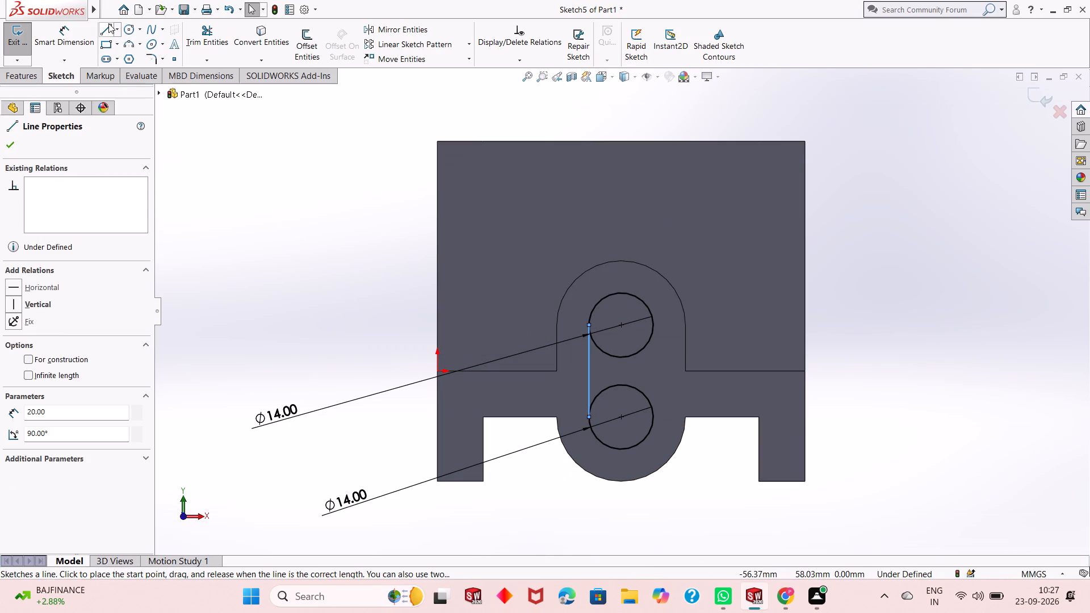
pyautogui.click(653, 417)
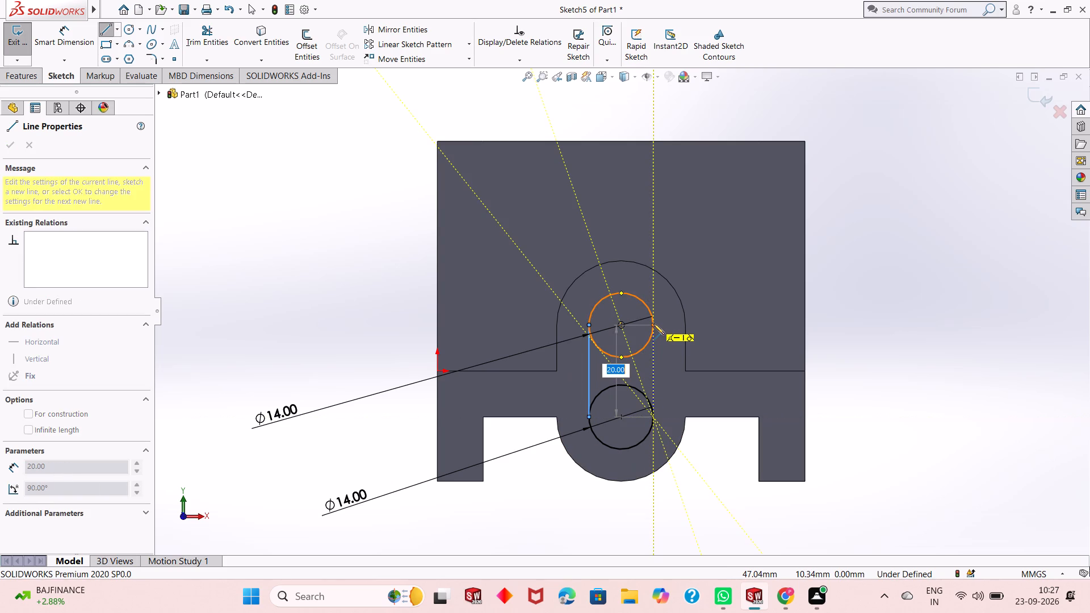
pyautogui.click(652, 322)
pyautogui.rightClick(652, 322)
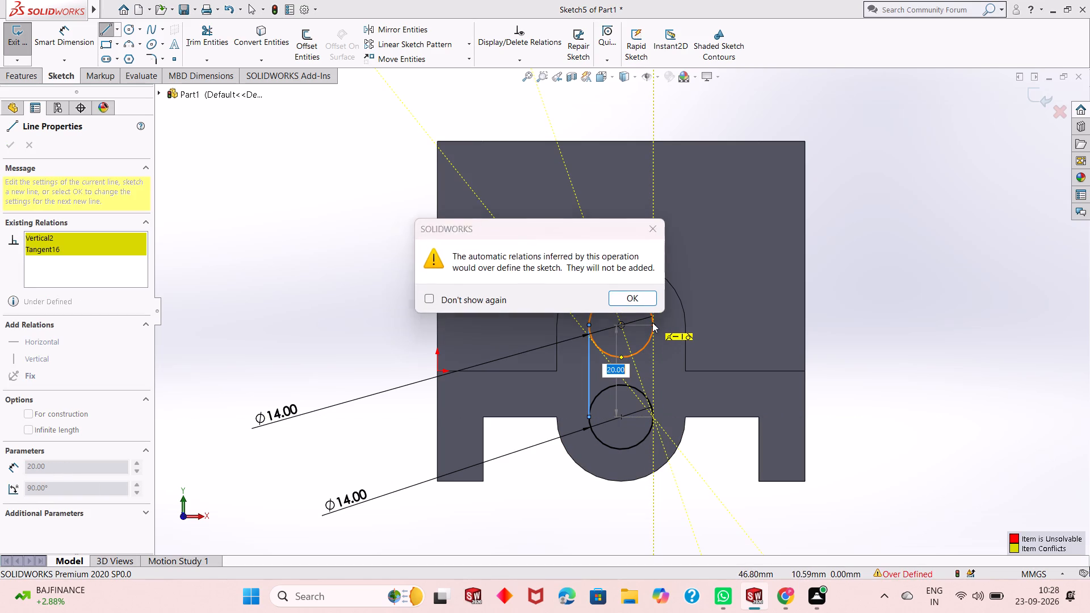
pyautogui.click(653, 223)
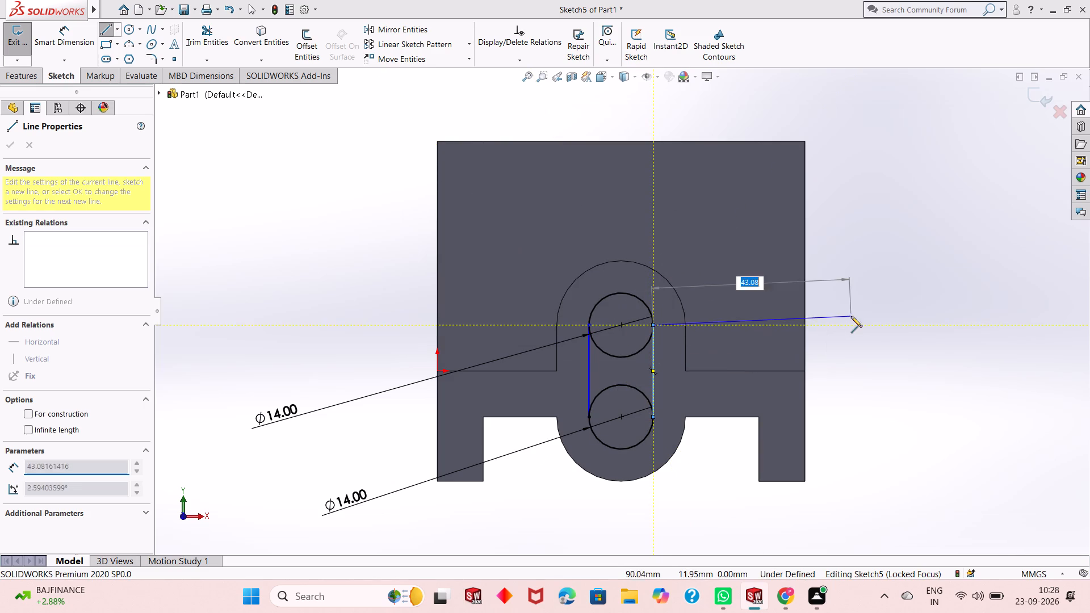
pyautogui.rightClick(875, 280)
pyautogui.click(885, 291)
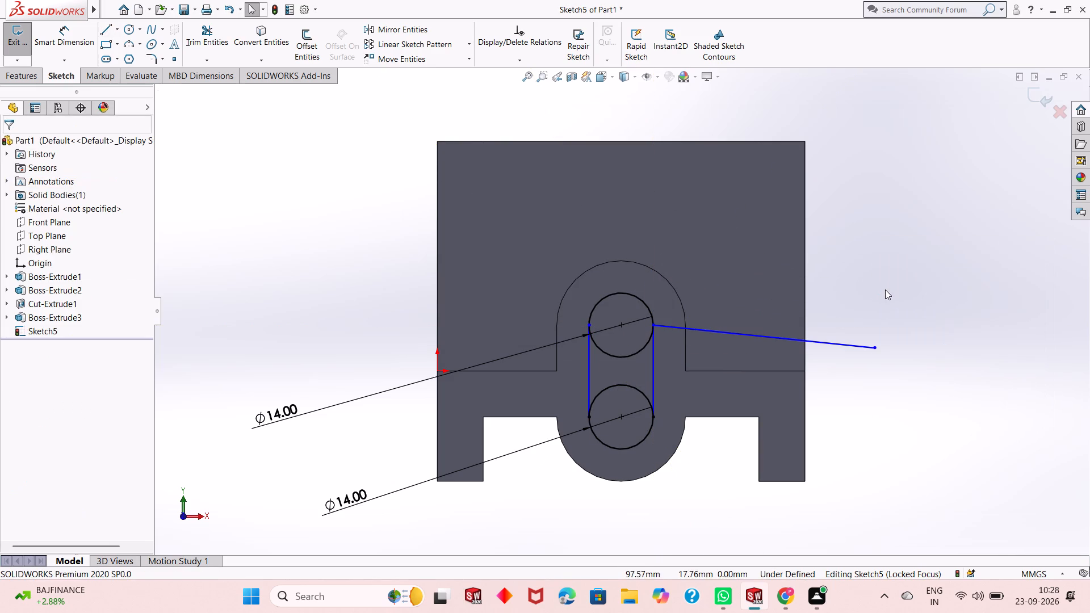
pyautogui.hotkey('ctrl', 'z')
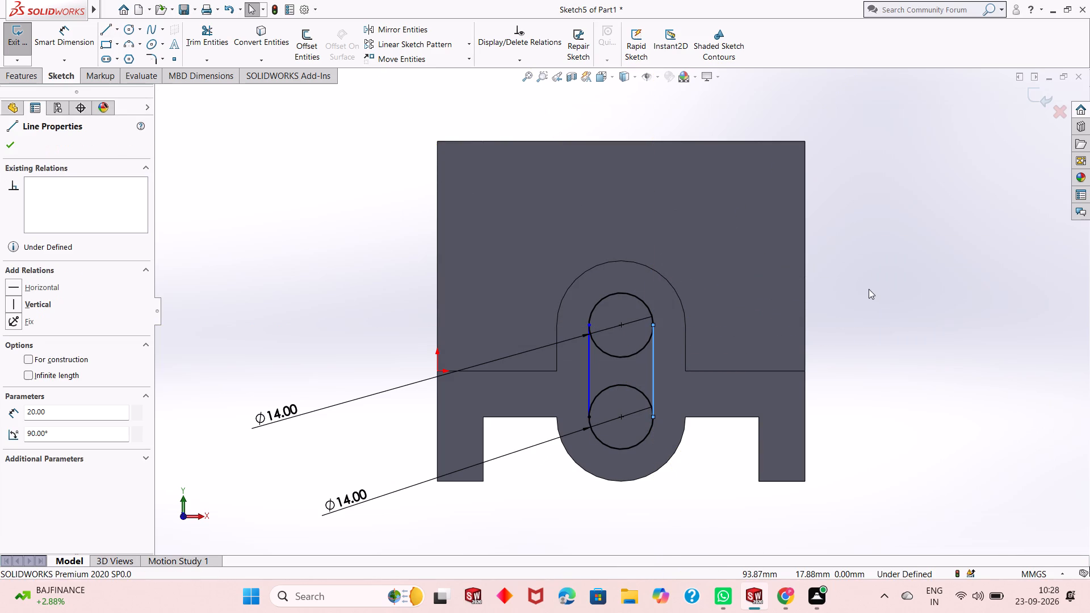
pyautogui.click(819, 295)
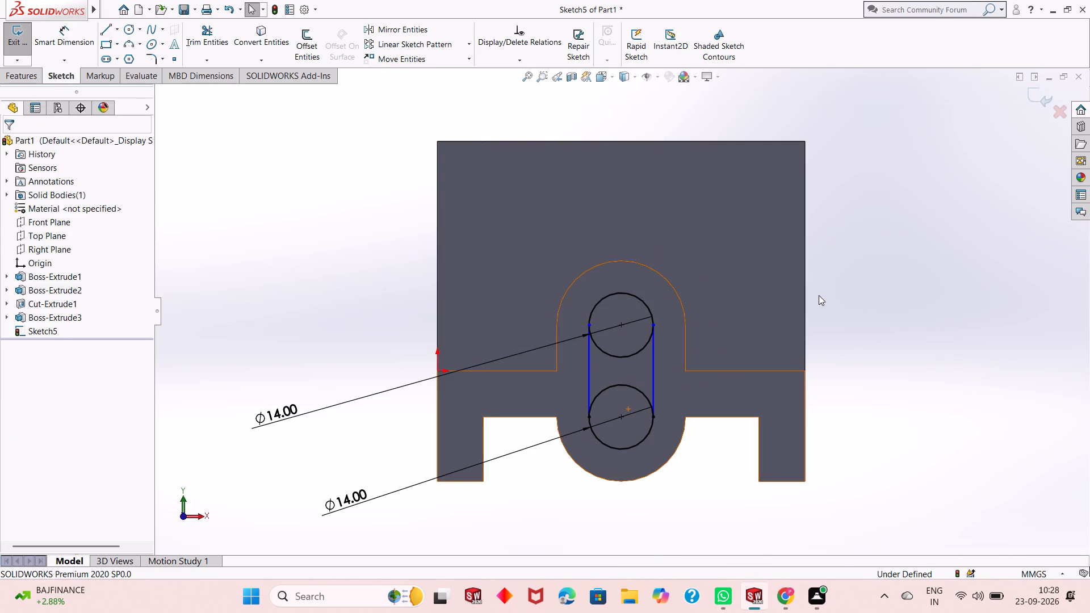
# Trim the inner halves of both circles so only the outer outline of the slot remains.
pyautogui.scroll(-1, 660, 385)
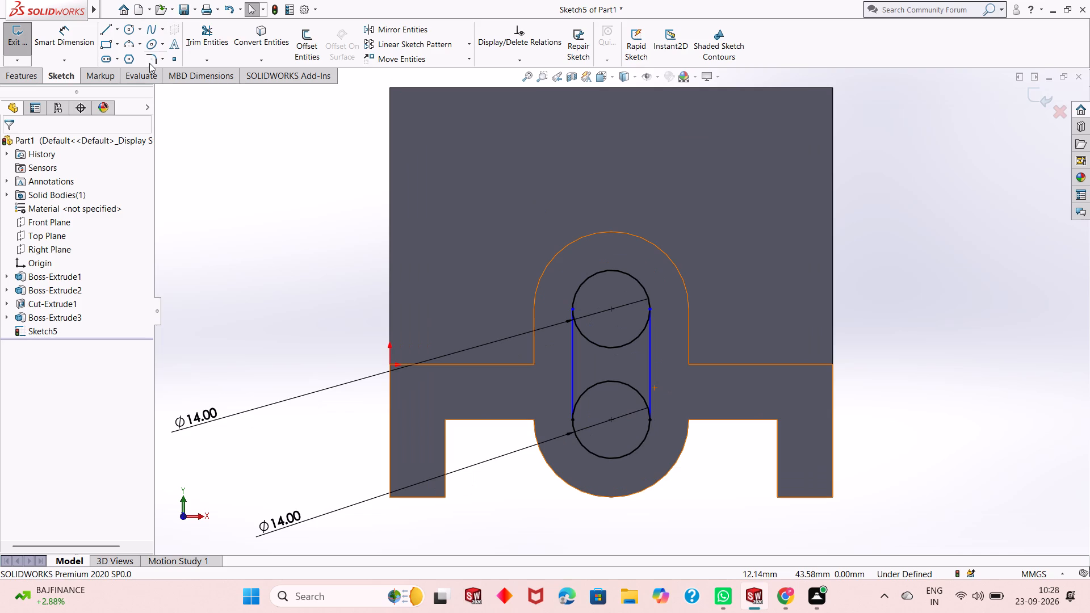
pyautogui.click(224, 31)
pyautogui.click(599, 344)
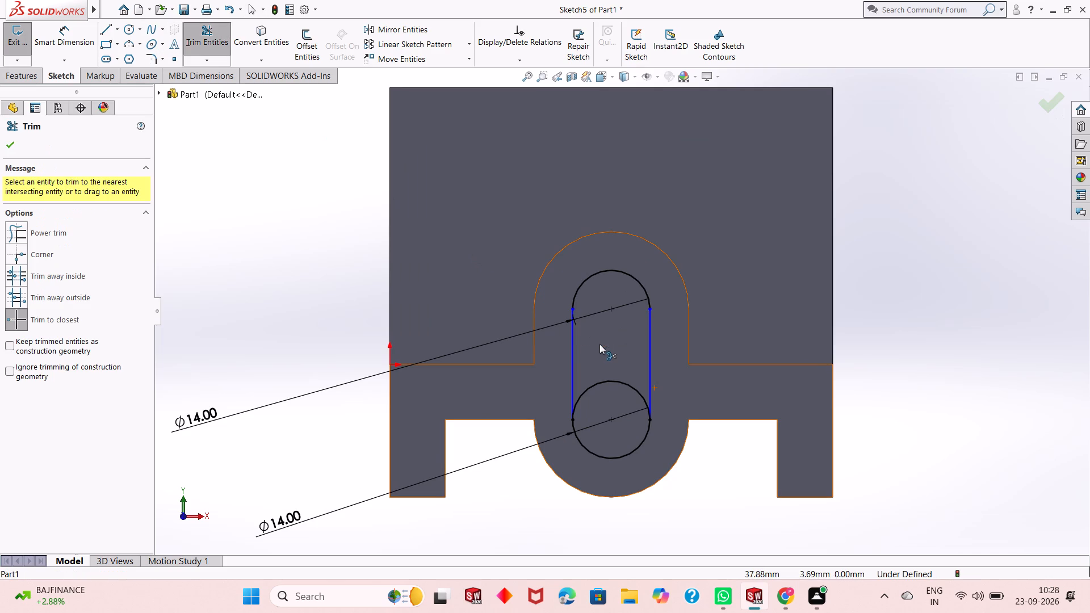
pyautogui.click(627, 381)
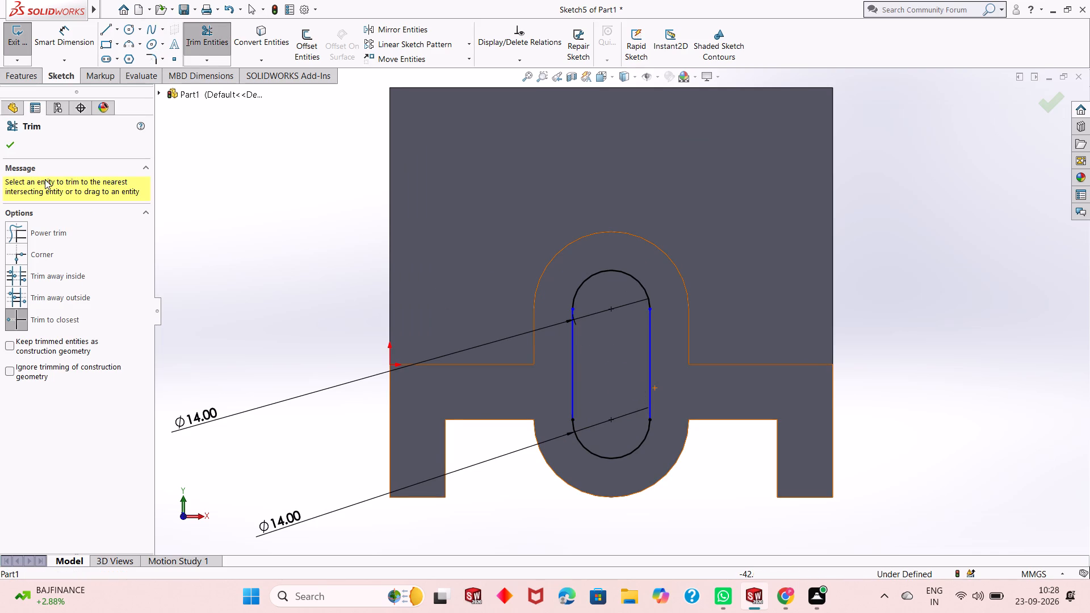
pyautogui.click(5, 144)
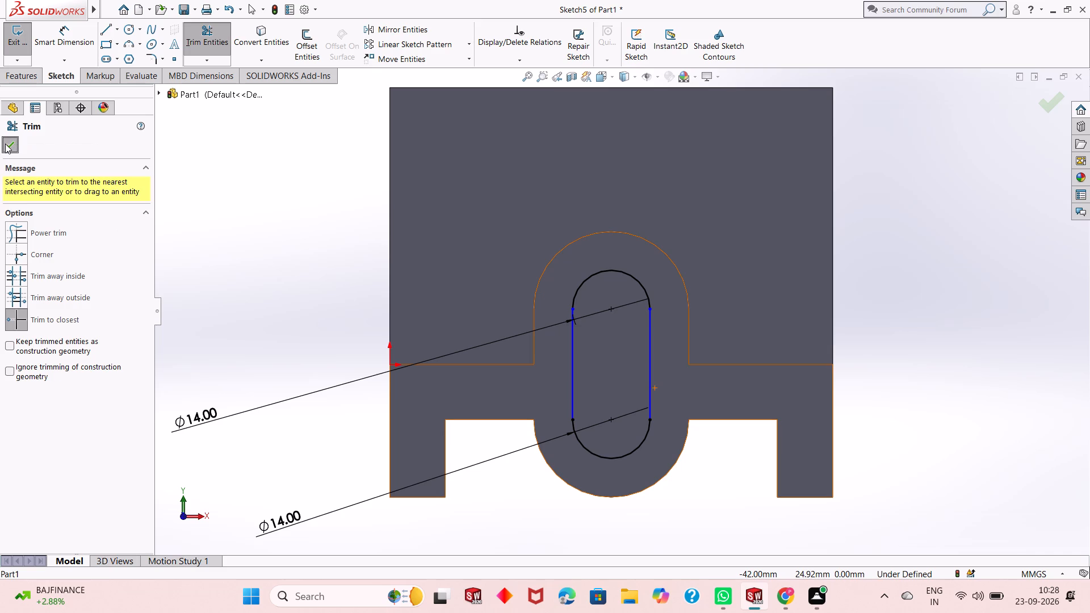
pyautogui.click(5, 144)
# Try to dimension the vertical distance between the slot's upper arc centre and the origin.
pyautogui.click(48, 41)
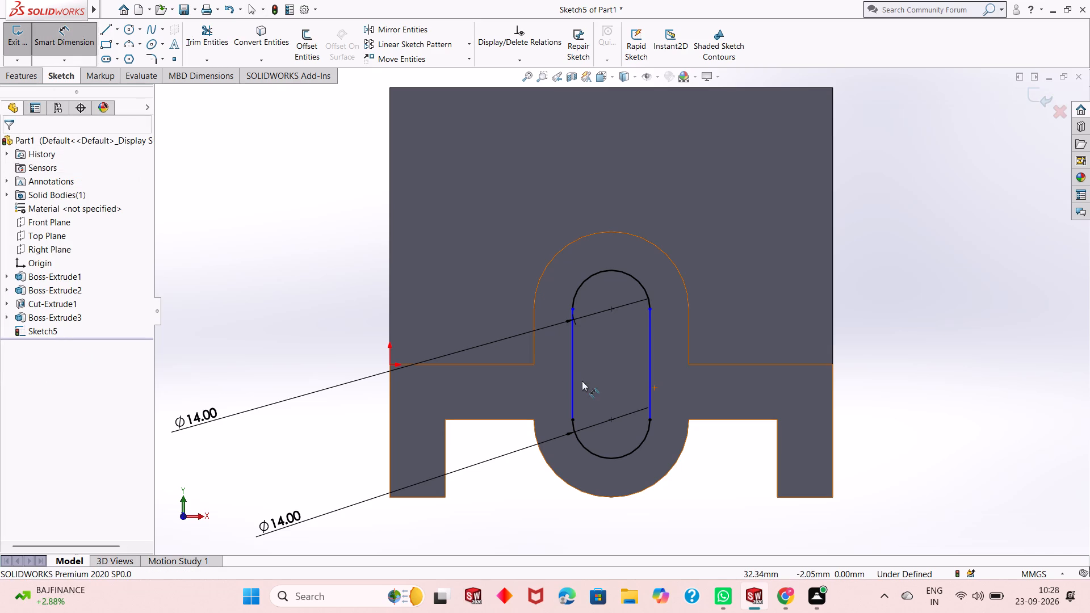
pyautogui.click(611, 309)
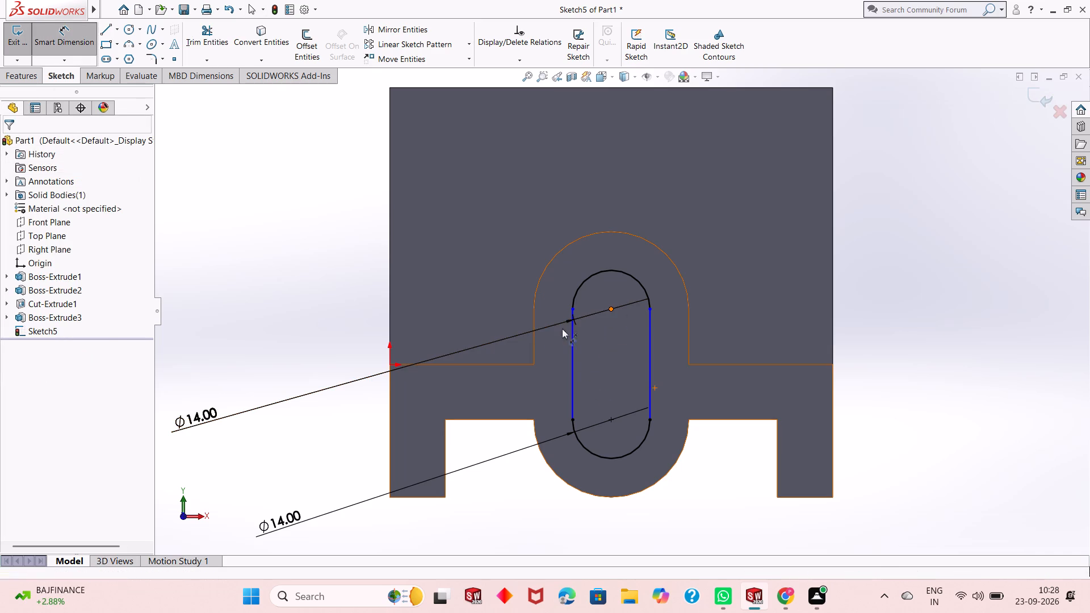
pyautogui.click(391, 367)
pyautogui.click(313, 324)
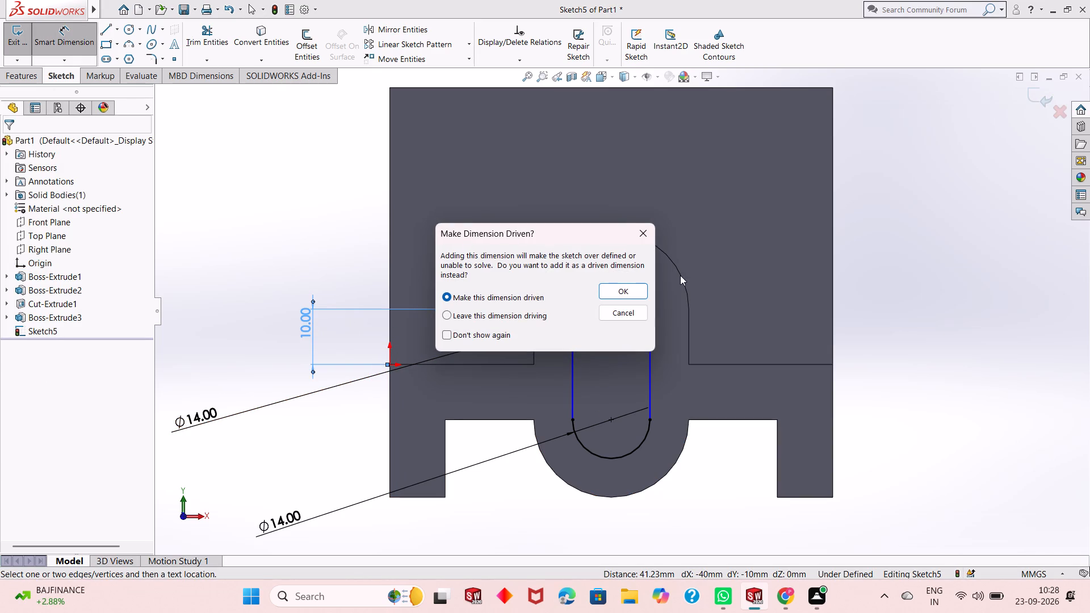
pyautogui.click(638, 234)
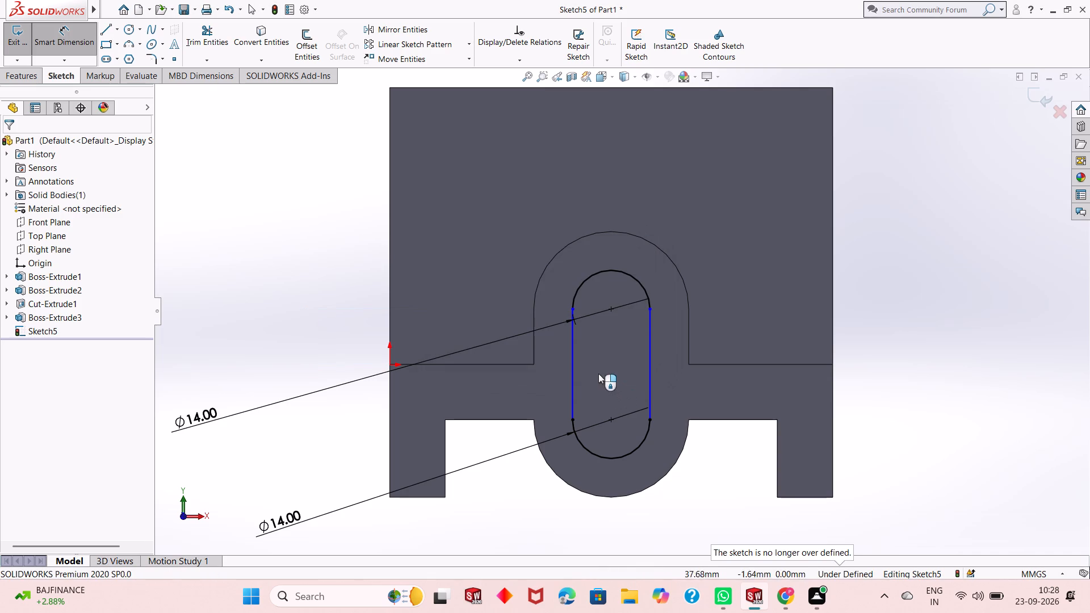
# Dimension the horizontal distance from the origin to the upper endpoint of the slot's left line.
pyautogui.click(388, 367)
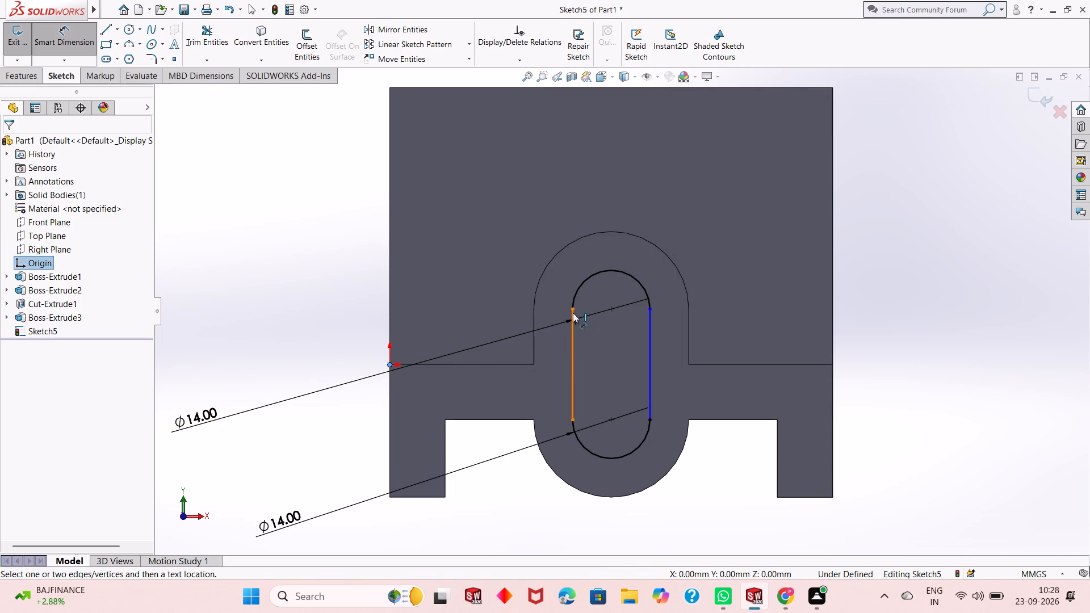
pyautogui.click(573, 310)
pyautogui.click(544, 522)
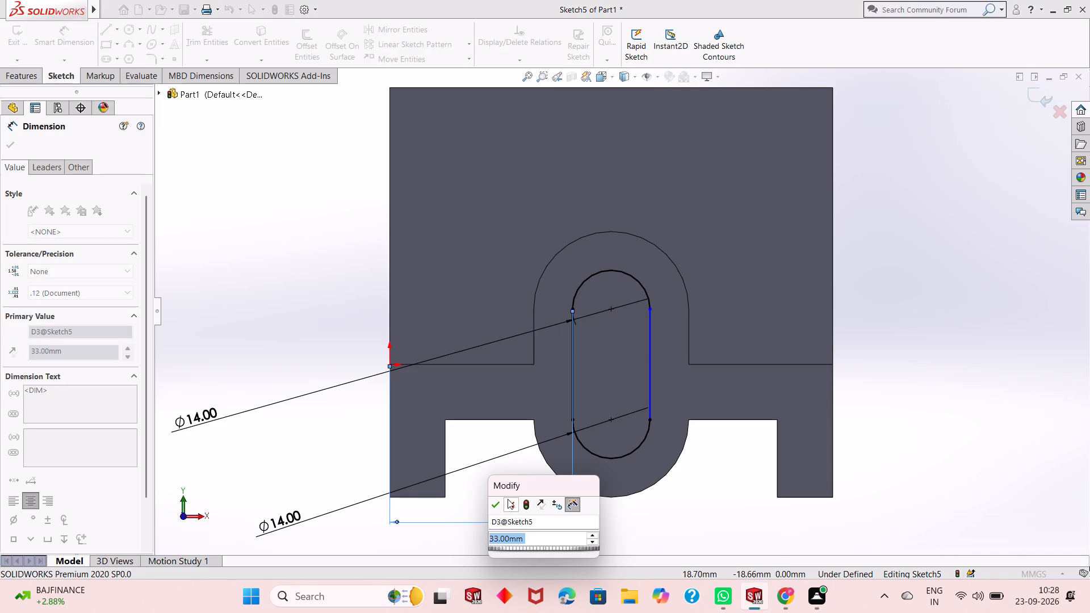
pyautogui.click(498, 510)
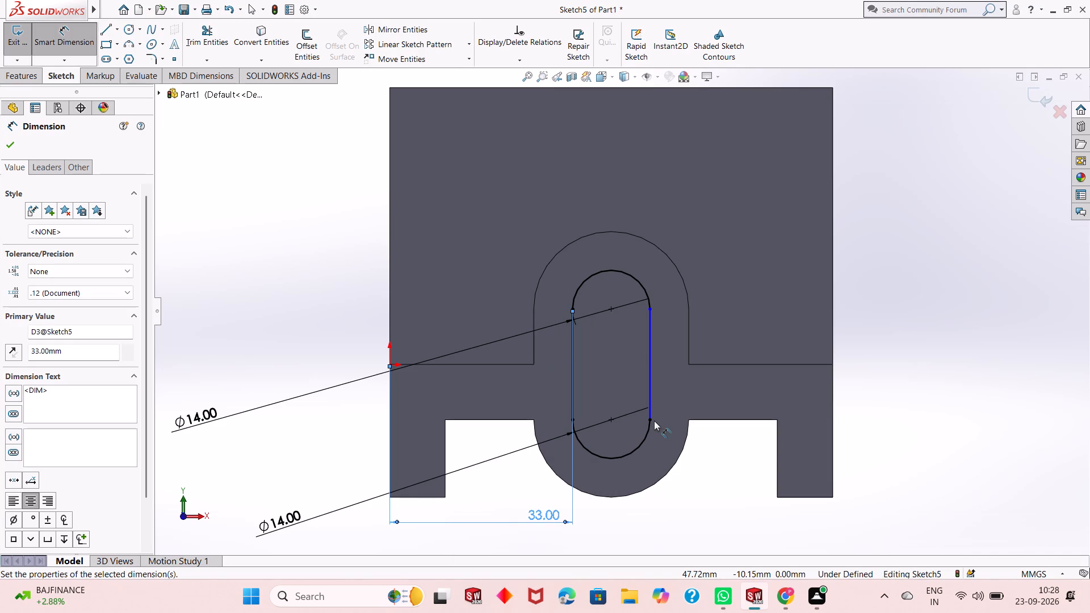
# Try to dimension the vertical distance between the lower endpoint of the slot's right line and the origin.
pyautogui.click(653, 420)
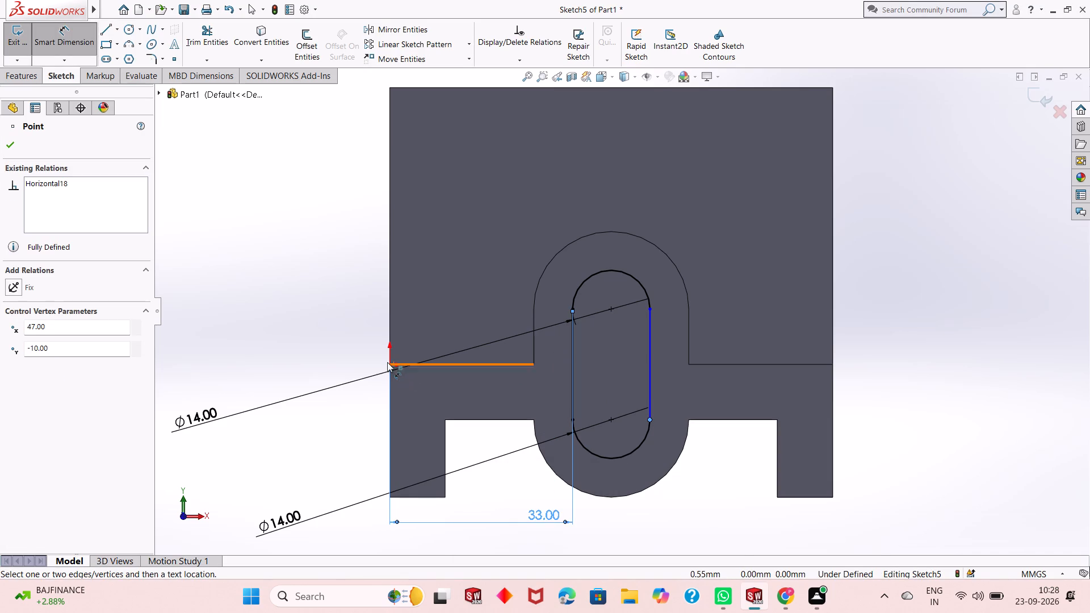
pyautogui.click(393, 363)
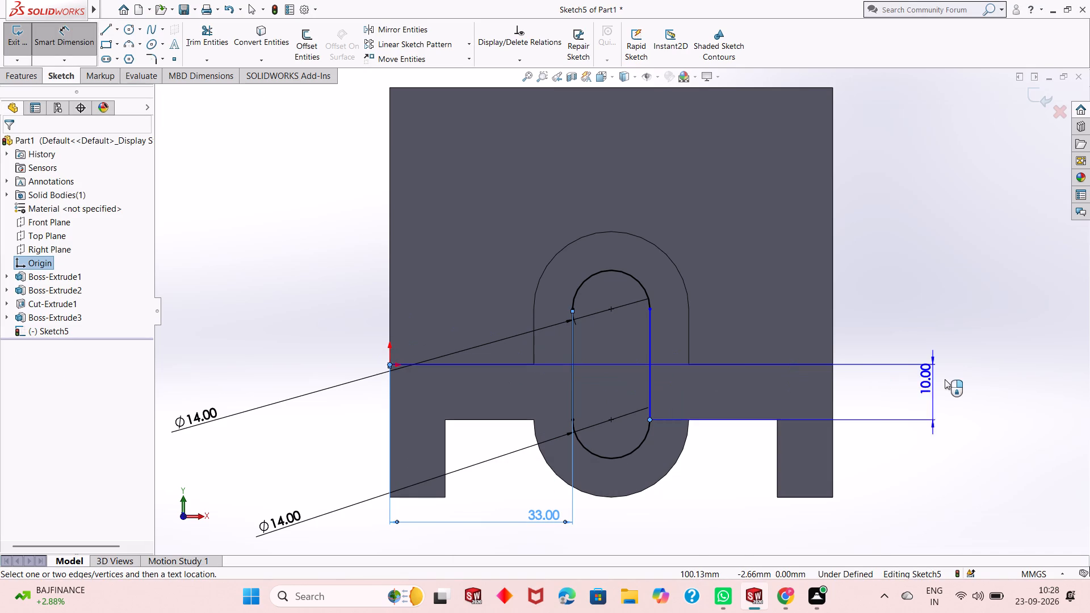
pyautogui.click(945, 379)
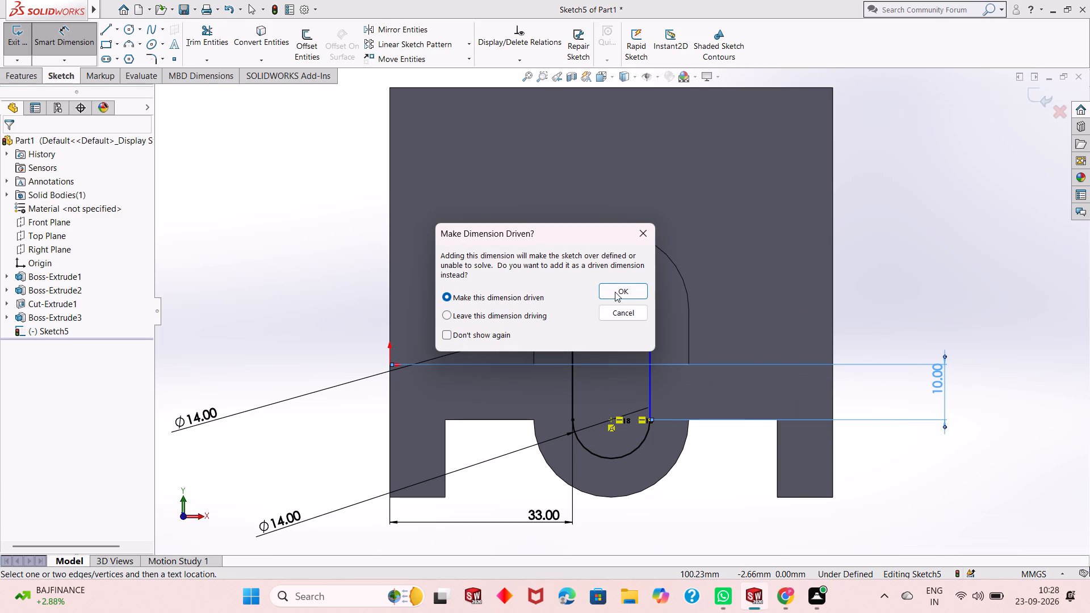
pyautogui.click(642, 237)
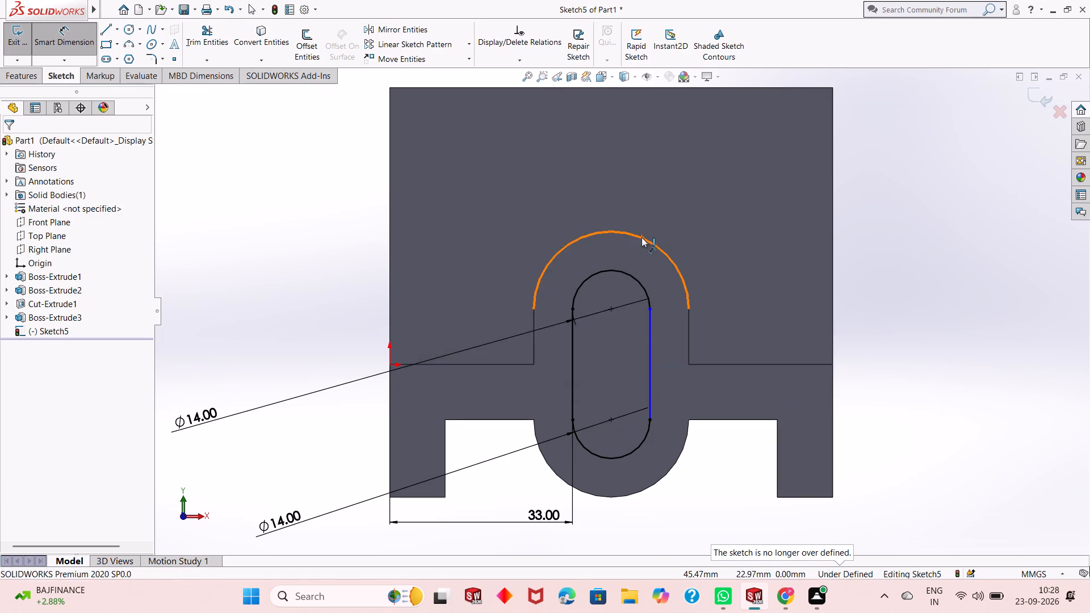
# Dimension the horizontal distance from the origin to the upper endpoint of the slot's right line.
pyautogui.click(653, 312)
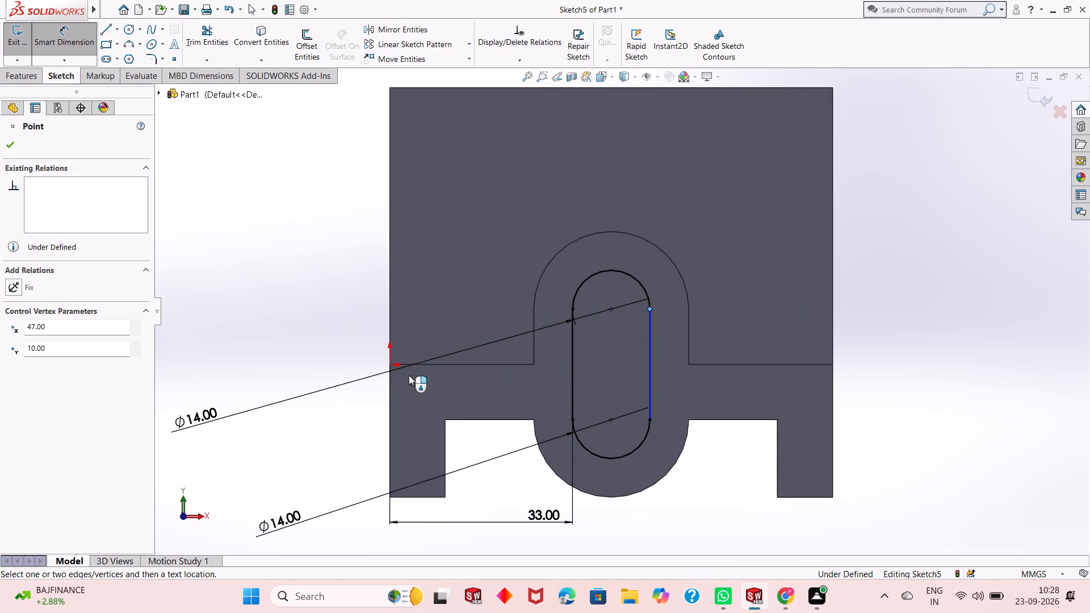
pyautogui.click(390, 364)
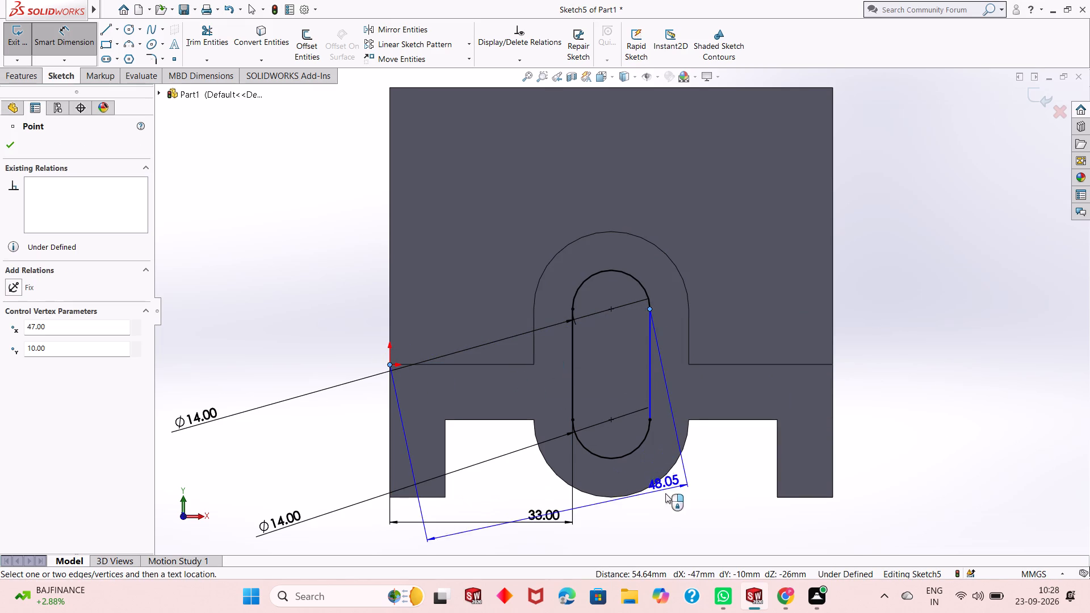
pyautogui.click(617, 520)
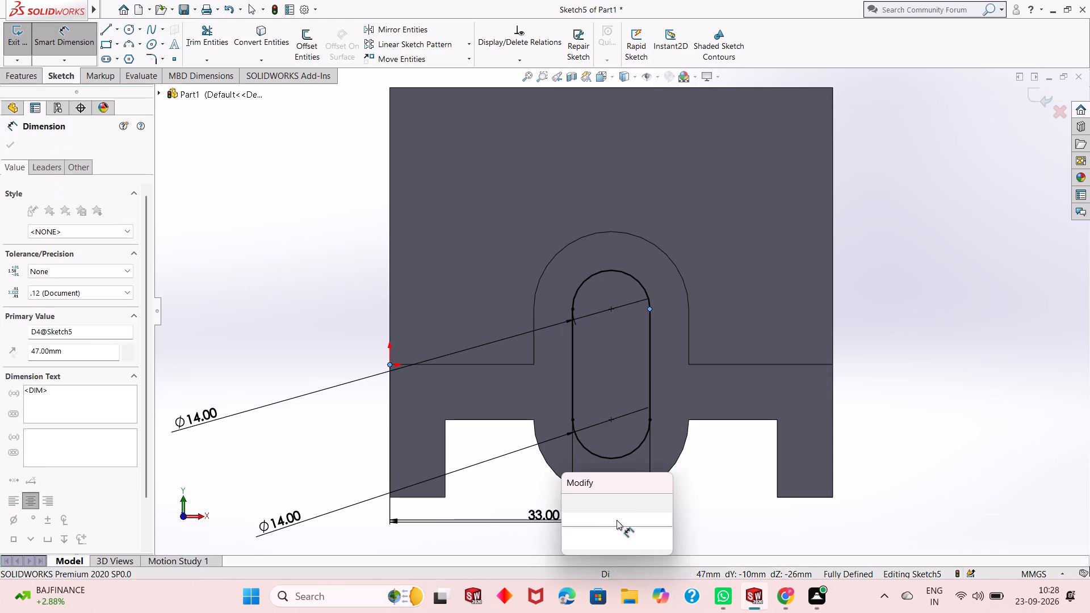
pyautogui.click(568, 507)
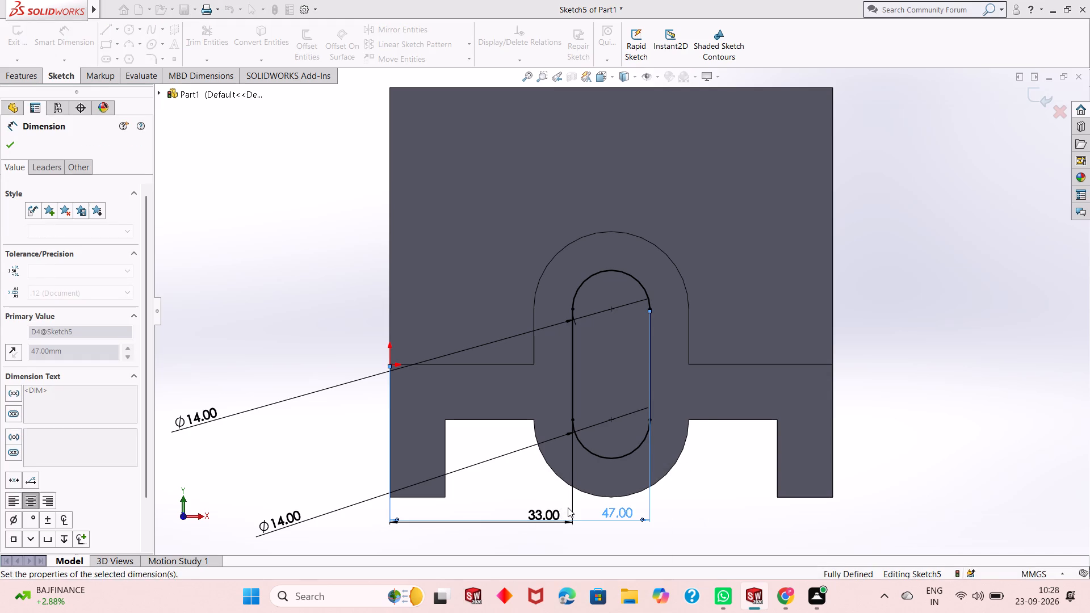
pyautogui.scroll(1, 613, 438)
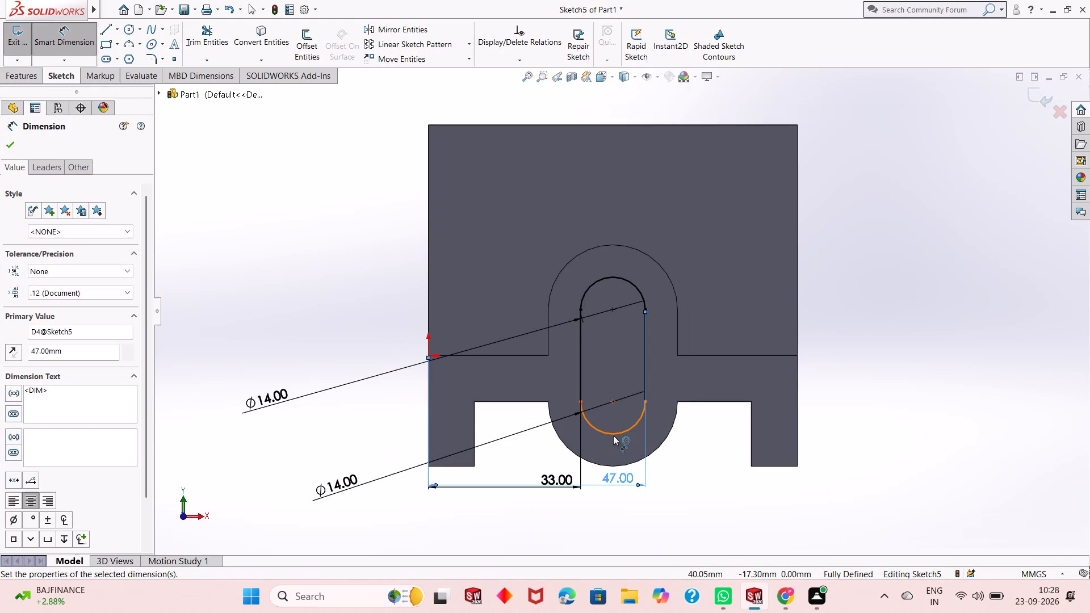
pyautogui.scroll(1, 642, 376)
pyautogui.scroll(-1, 645, 371)
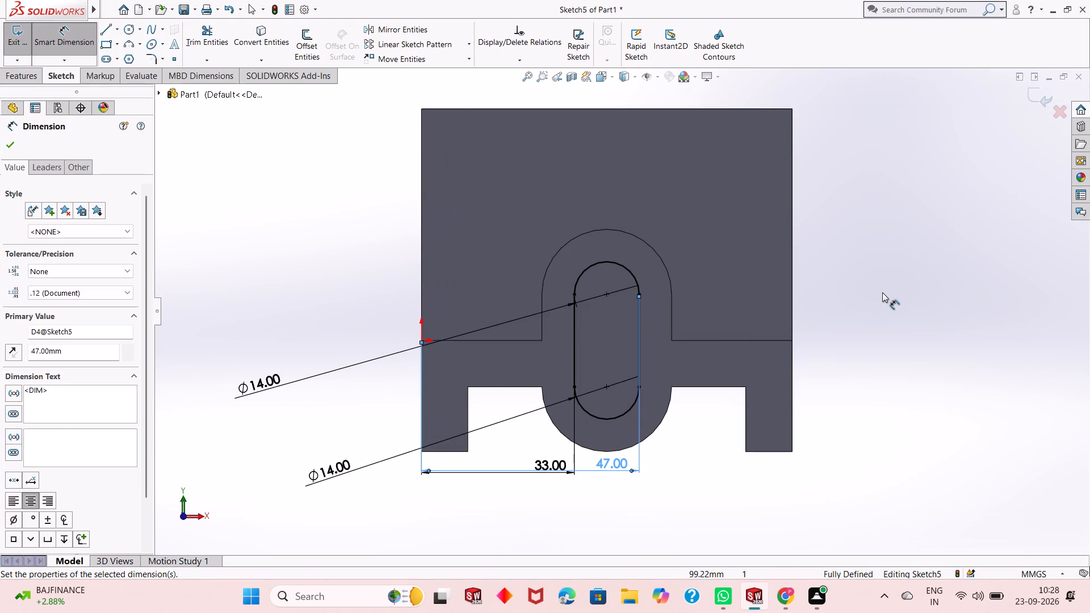
pyautogui.rightClick(883, 292)
pyautogui.click(900, 328)
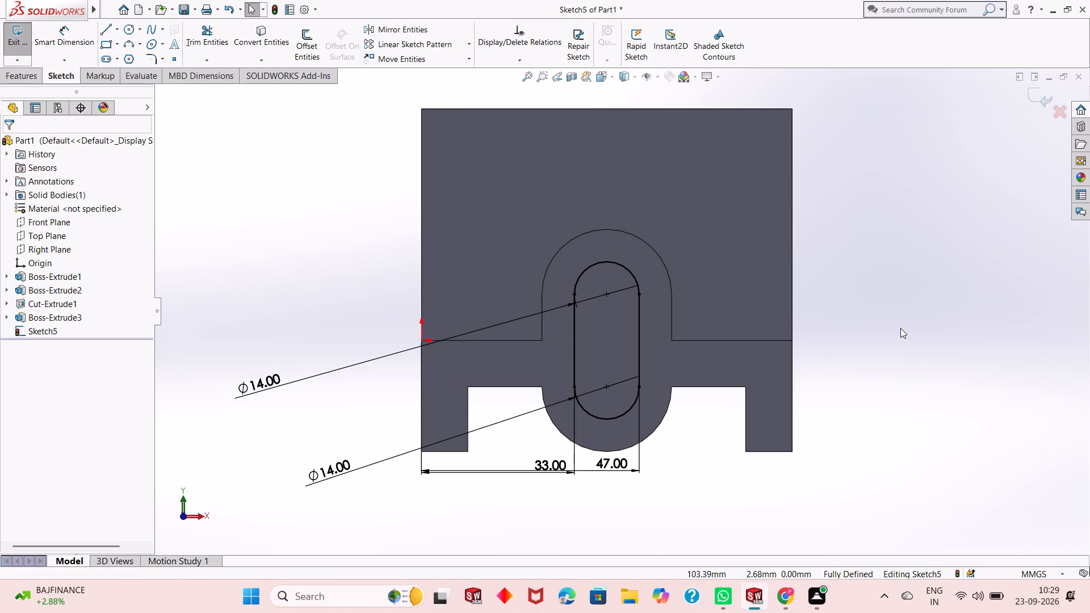
# Cut-extrude the slot profile through the rounded boss with a blind depth of 26 mm.
pyautogui.moveTo(673, 337); pyautogui.dragTo(799, 328, button='middle')
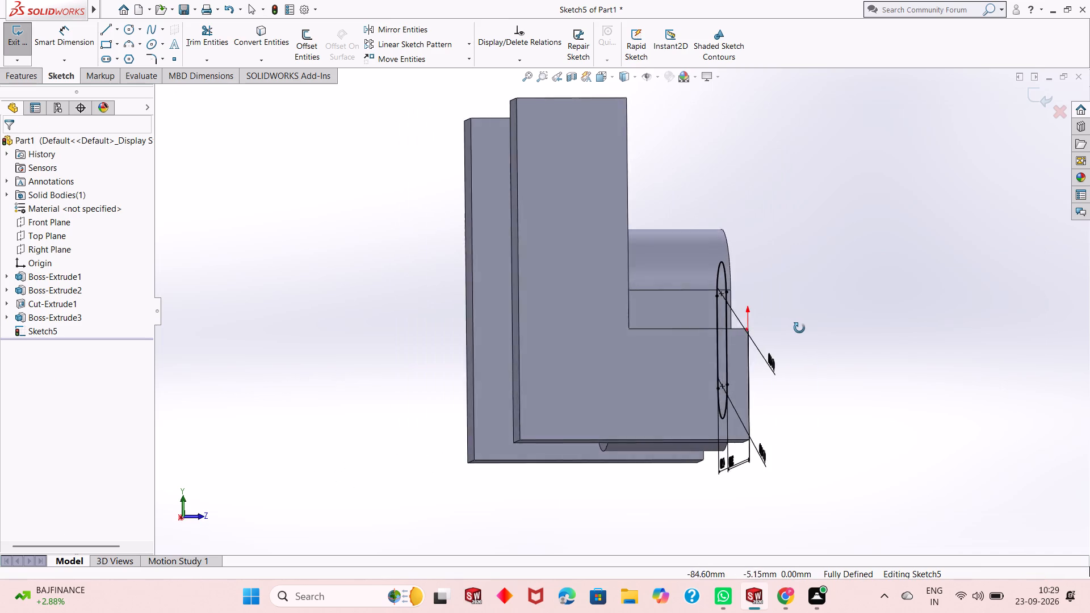
pyautogui.moveTo(799, 328); pyautogui.dragTo(745, 360, button='middle')
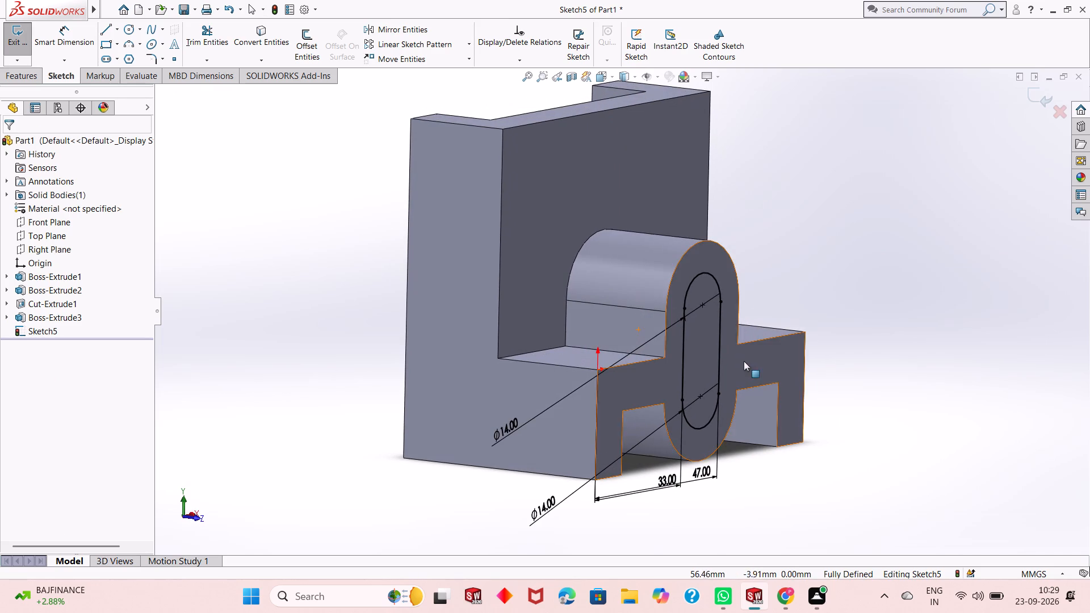
pyautogui.click(20, 79)
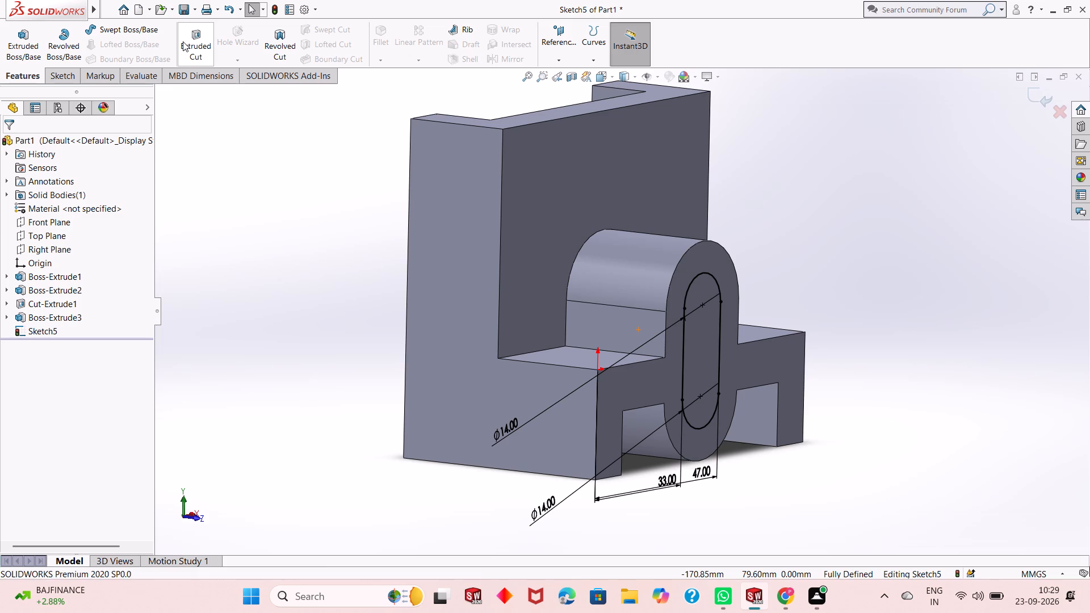
pyautogui.click(183, 41)
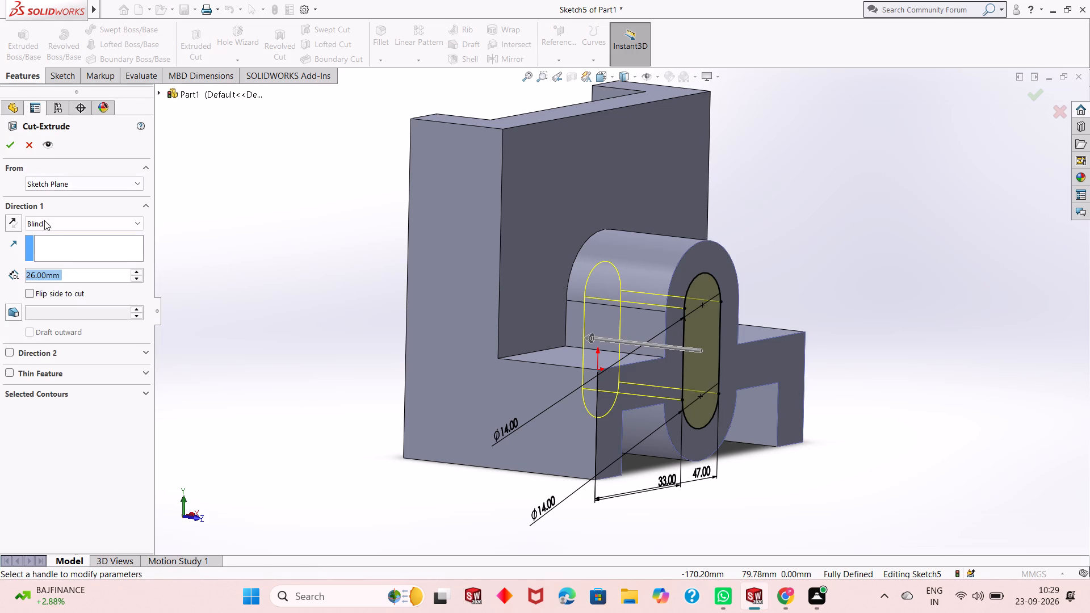
pyautogui.click(3, 148)
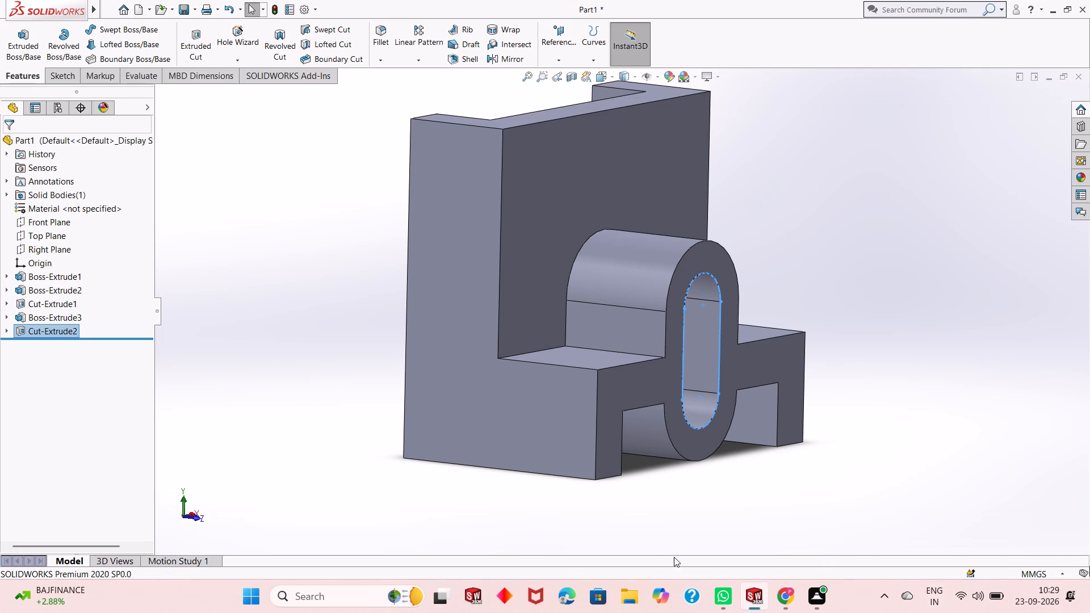
pyautogui.click(645, 518)
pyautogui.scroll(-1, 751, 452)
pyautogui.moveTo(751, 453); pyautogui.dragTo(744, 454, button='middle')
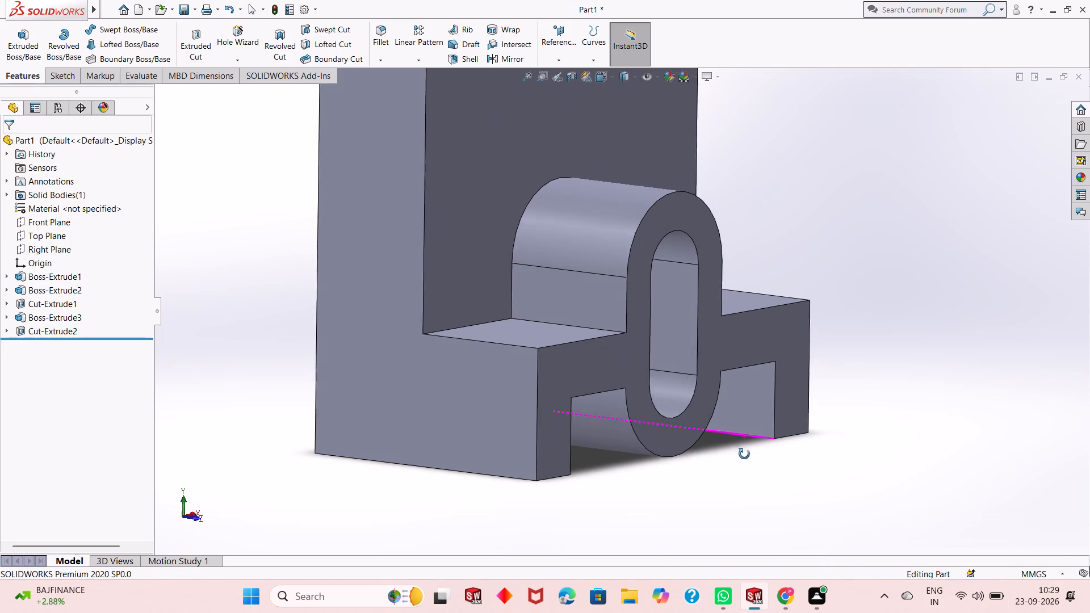
# Examine the slot cut through the rounded boss from the front, rear and sides of the part.
pyautogui.moveTo(744, 454); pyautogui.dragTo(680, 431, button='middle')
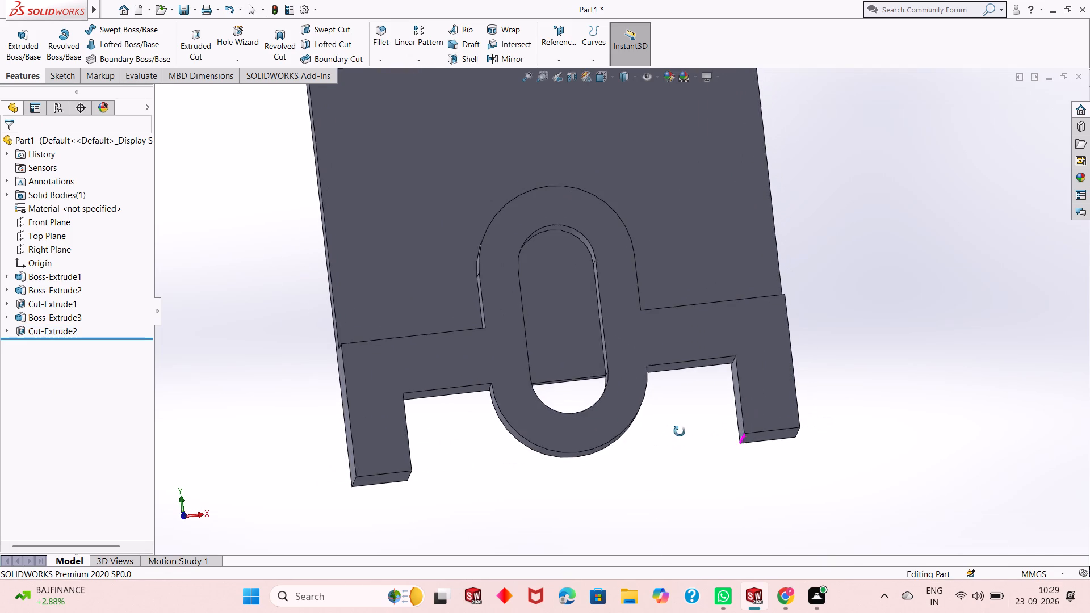
pyautogui.moveTo(680, 431); pyautogui.dragTo(733, 435, button='middle')
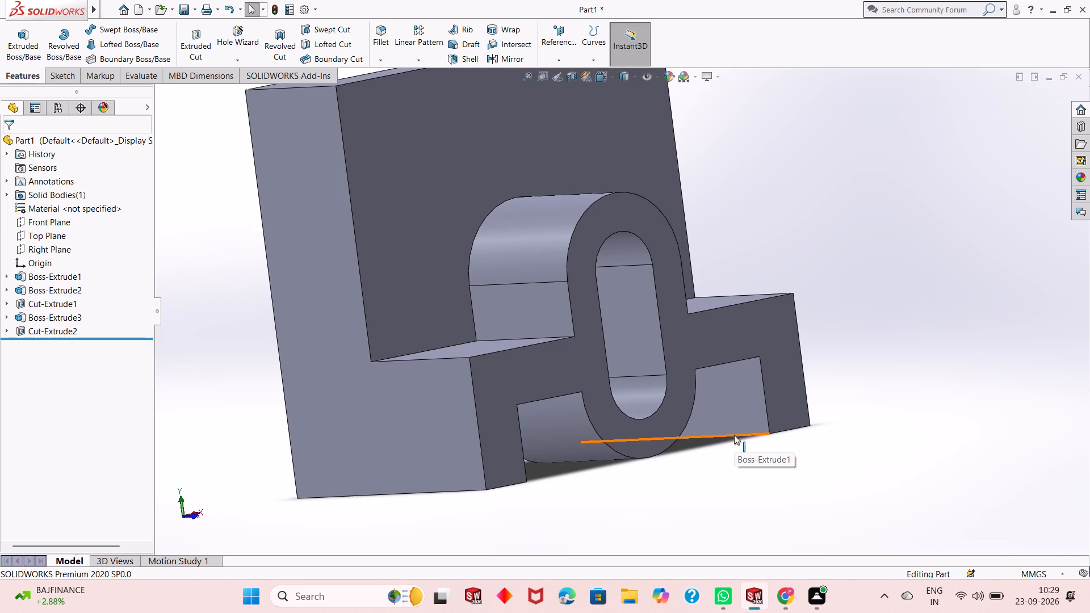
pyautogui.scroll(-2, 719, 246)
pyautogui.moveTo(732, 321); pyautogui.dragTo(732, 323, button='middle')
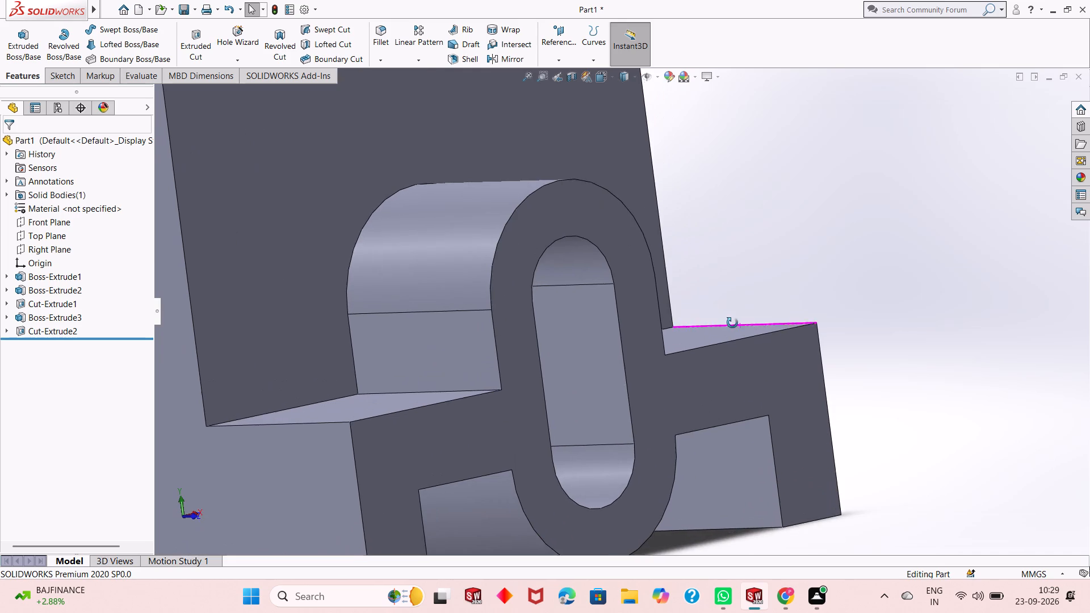
pyautogui.moveTo(732, 323); pyautogui.dragTo(881, 285, button='middle')
pyautogui.scroll(6, 674, 299)
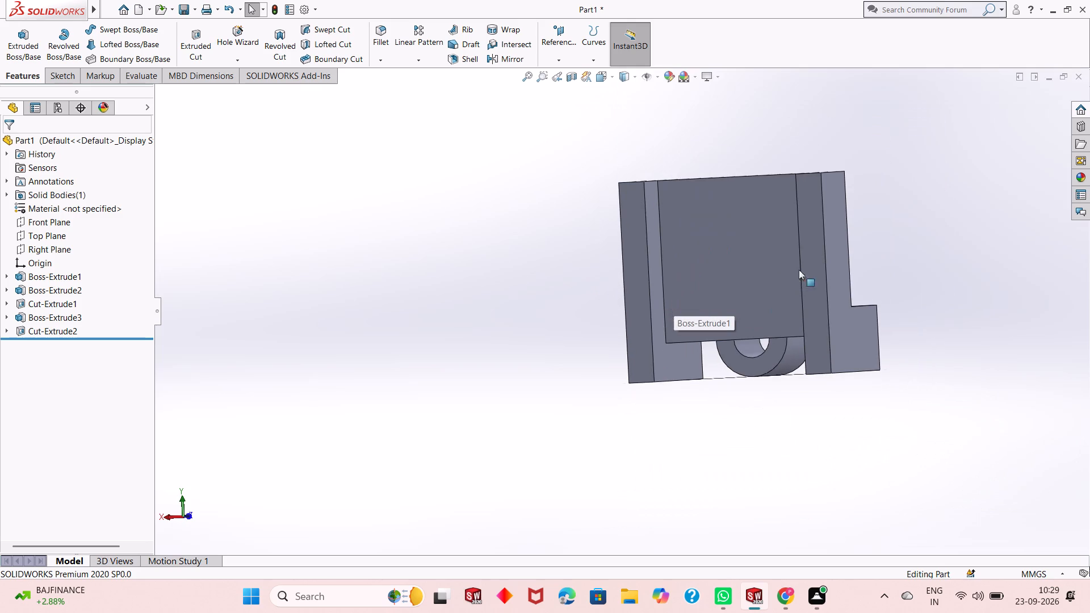
pyautogui.moveTo(856, 271); pyautogui.dragTo(905, 269, button='middle')
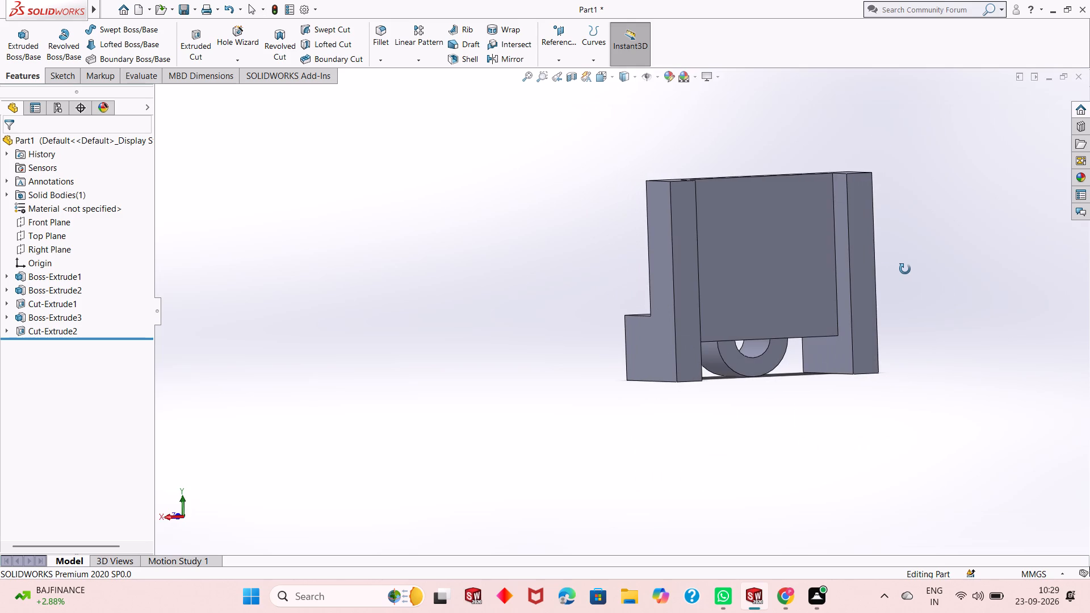
pyautogui.moveTo(905, 269); pyautogui.dragTo(842, 271, button='middle')
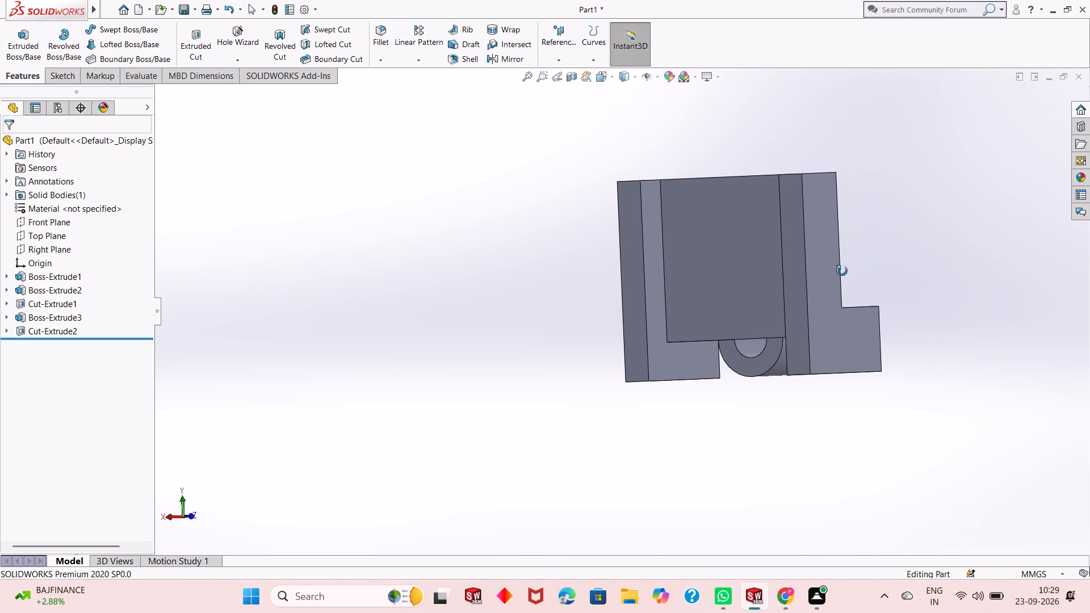
pyautogui.moveTo(842, 271); pyautogui.dragTo(816, 274, button='middle')
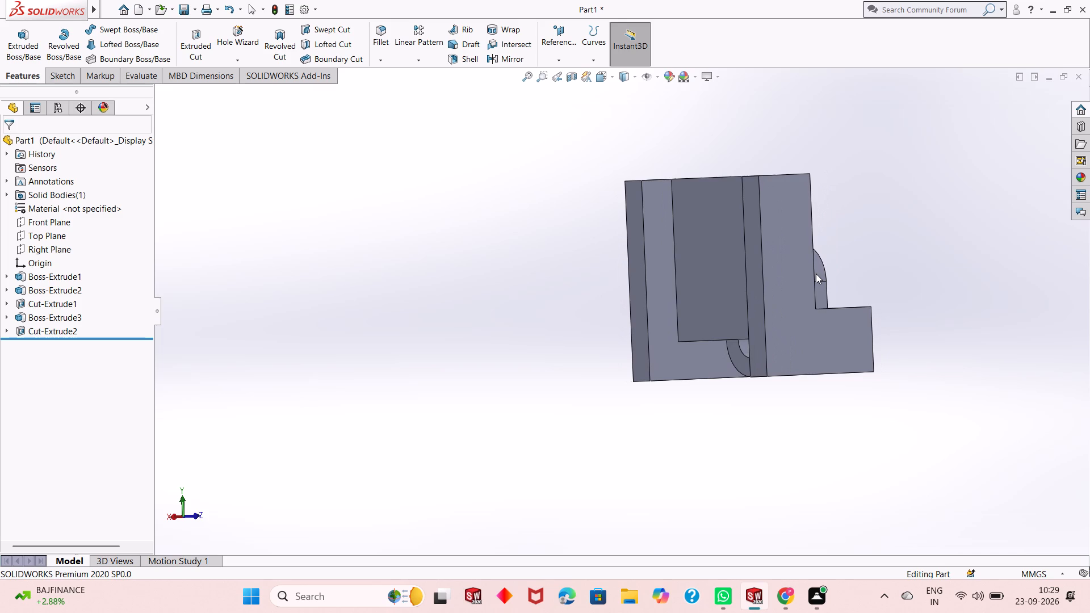
pyautogui.moveTo(902, 337); pyautogui.dragTo(856, 329, button='middle')
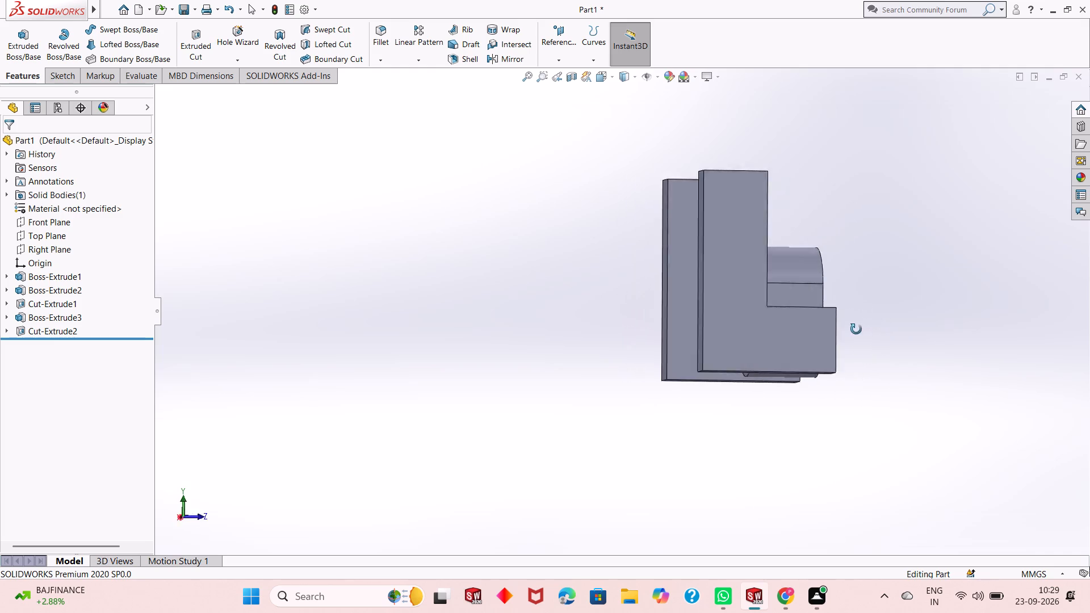
pyautogui.moveTo(856, 329); pyautogui.dragTo(806, 341, button='middle')
# Edit the boss slot's extruded cut, changing its end condition from Blind to Through All.
pyautogui.click(62, 334)
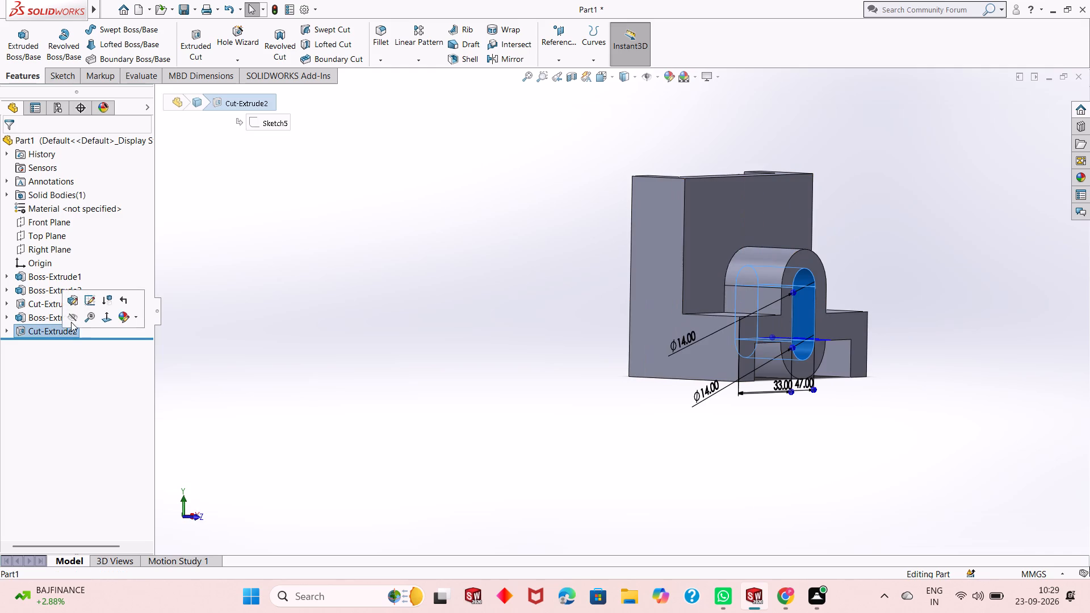
pyautogui.click(69, 299)
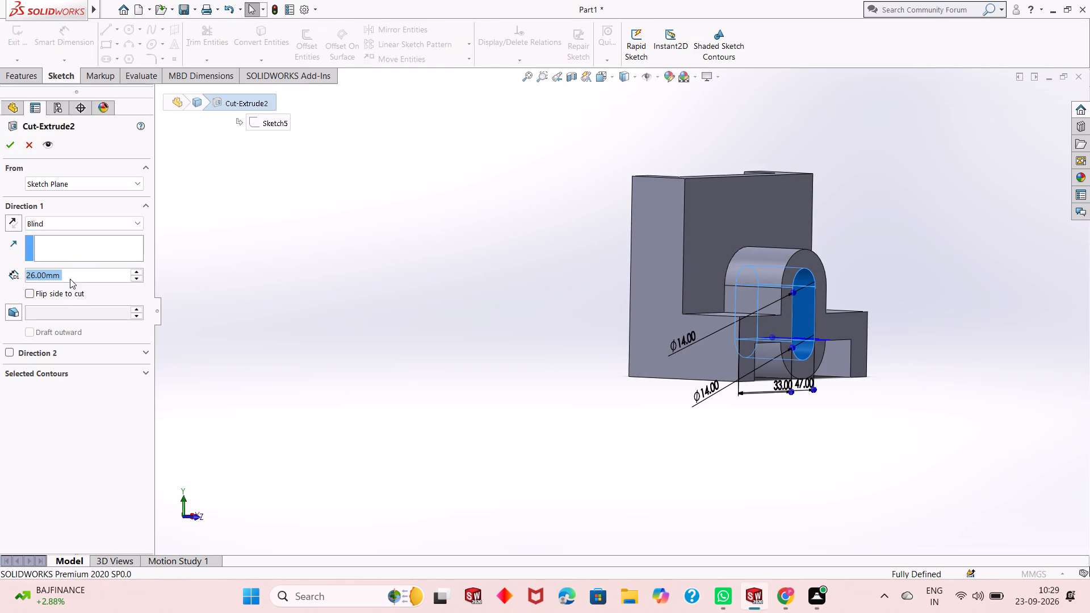
pyautogui.click(78, 213)
pyautogui.click(79, 219)
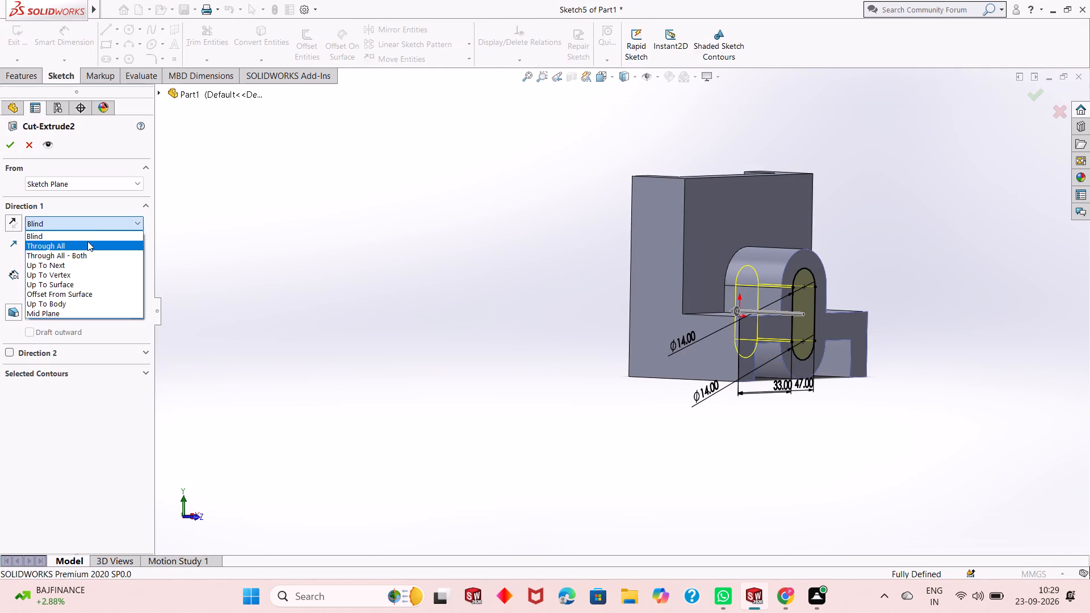
pyautogui.click(87, 242)
pyautogui.click(12, 144)
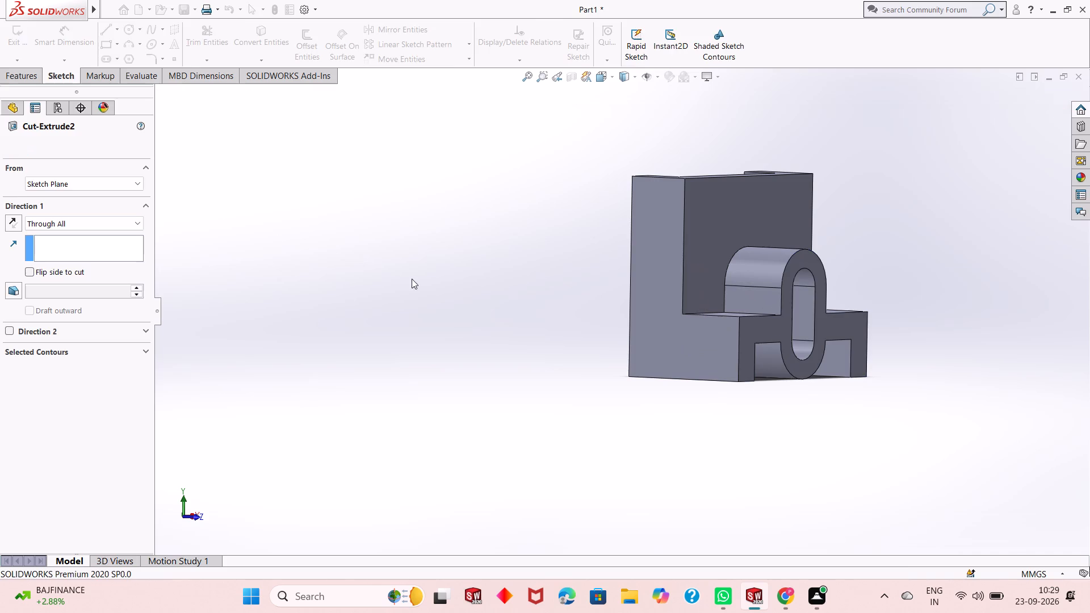
pyautogui.click(417, 281)
# Examine the slot opening on the upright block's rear wall and the overall shape of the part.
pyautogui.moveTo(514, 329); pyautogui.dragTo(739, 342, button='middle')
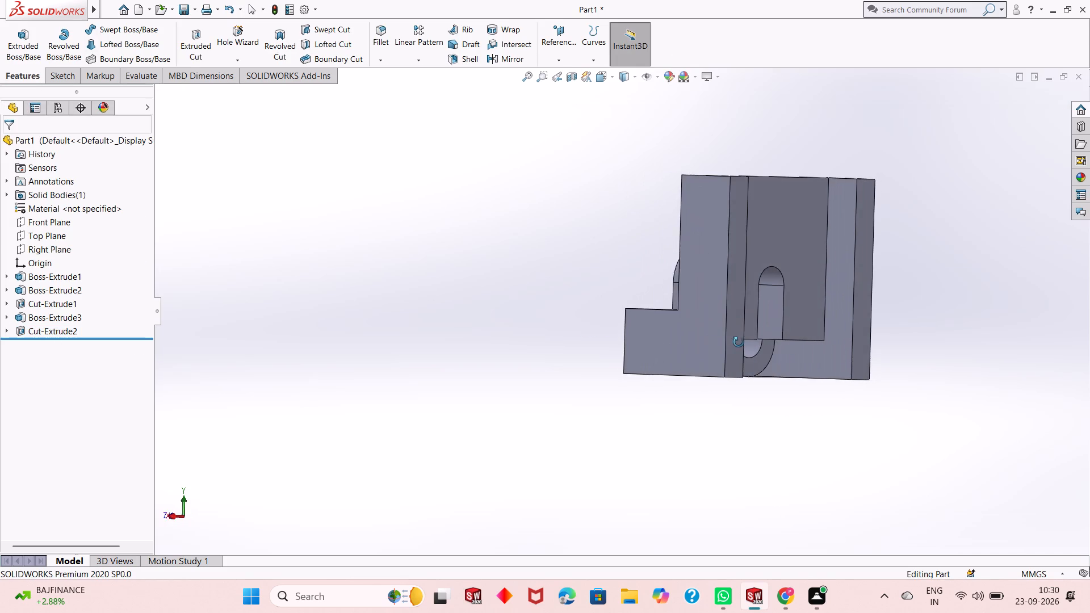
pyautogui.moveTo(739, 342); pyautogui.dragTo(543, 342, button='middle')
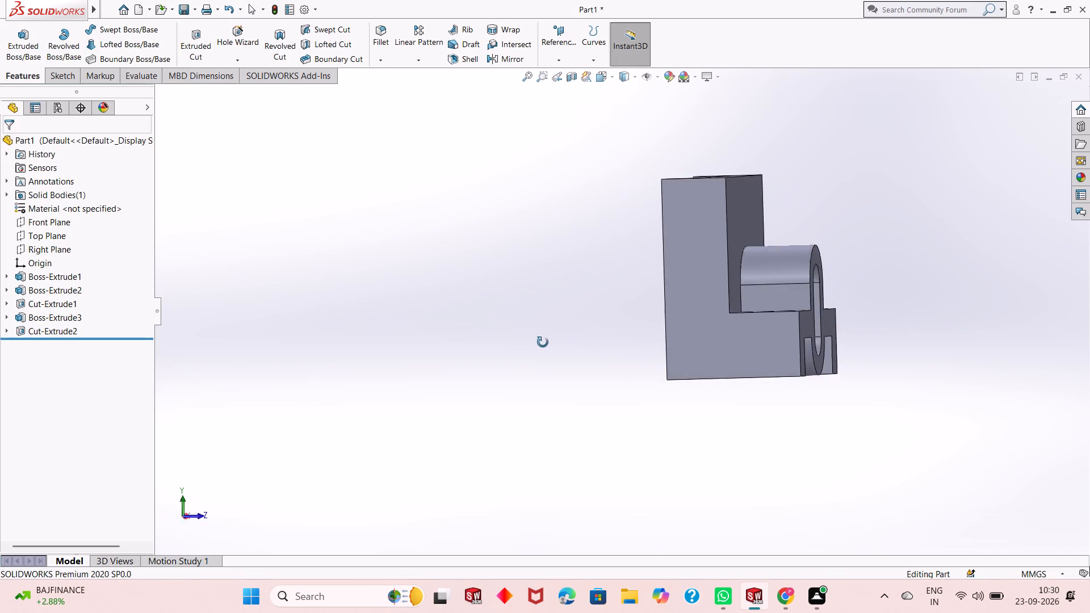
pyautogui.moveTo(543, 342); pyautogui.dragTo(521, 409, button='middle')
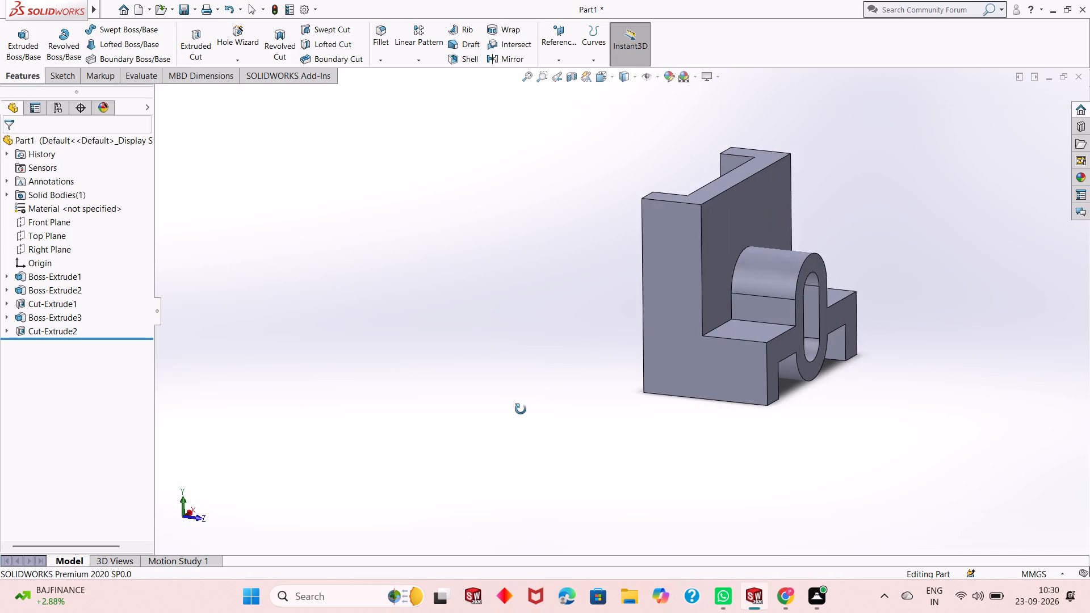
pyautogui.moveTo(521, 409); pyautogui.dragTo(508, 410, button='middle')
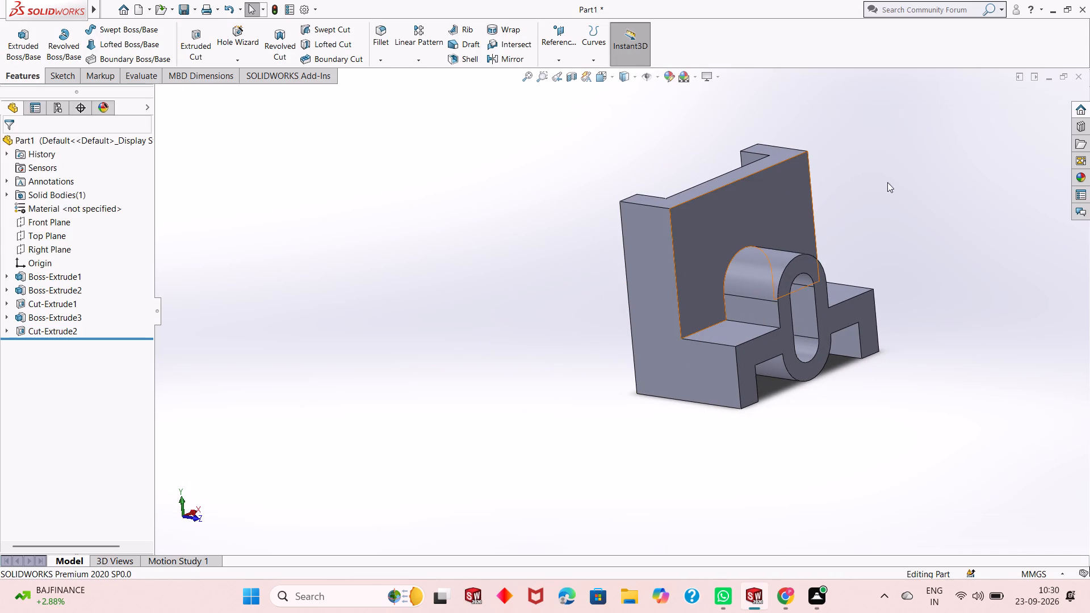
pyautogui.scroll(-3, 799, 280)
pyautogui.scroll(1, 728, 373)
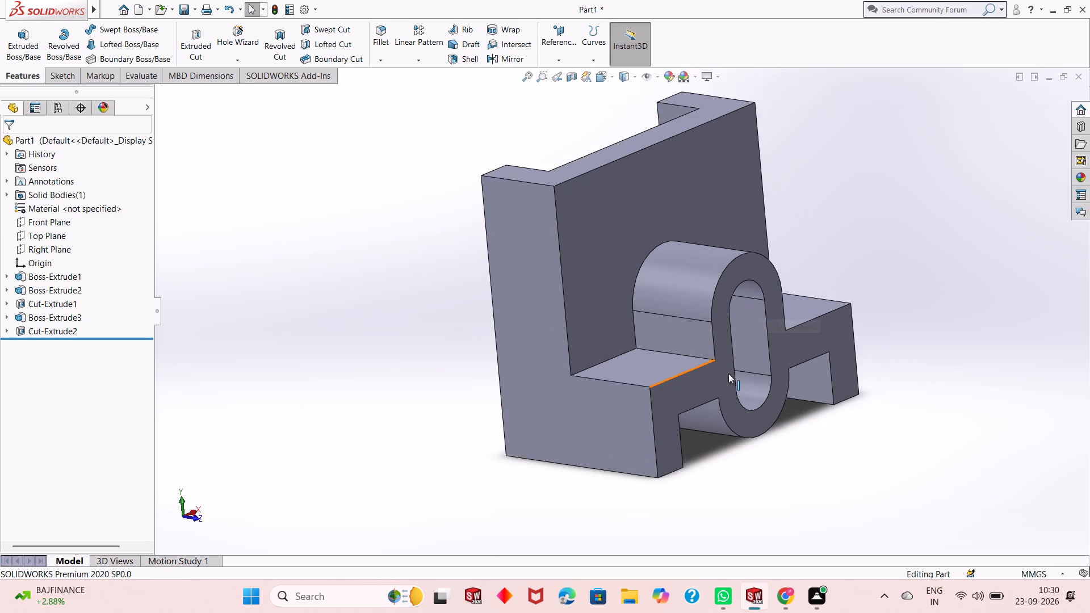
pyautogui.scroll(1, 728, 373)
pyautogui.moveTo(730, 373); pyautogui.dragTo(761, 344, button='middle')
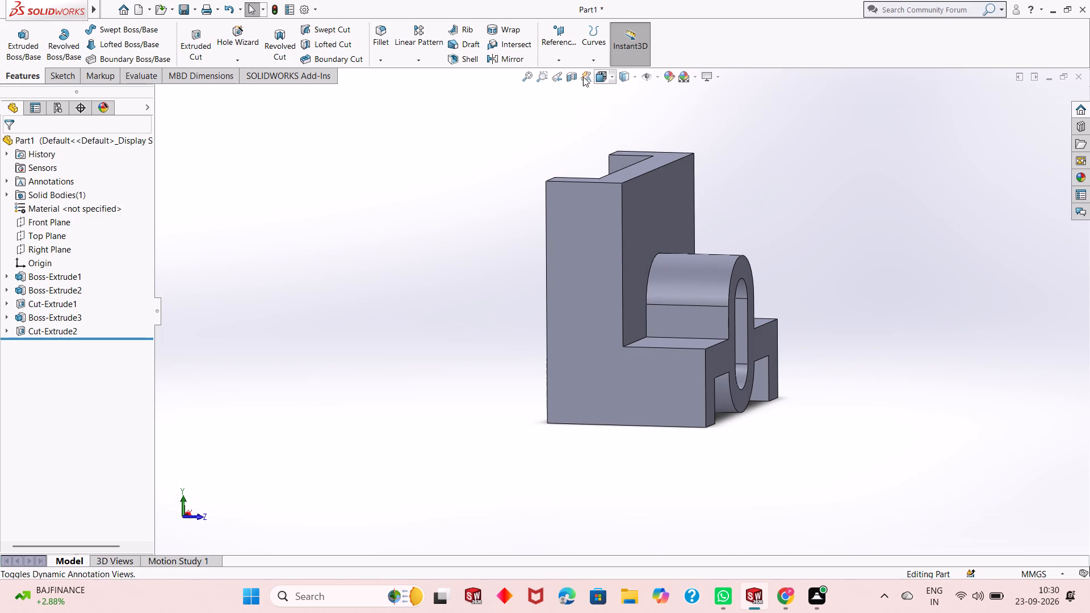
# Create a reference plane offset 40 mm from the Right Plane, through the middle of the slotted boss.
pyautogui.click(565, 54)
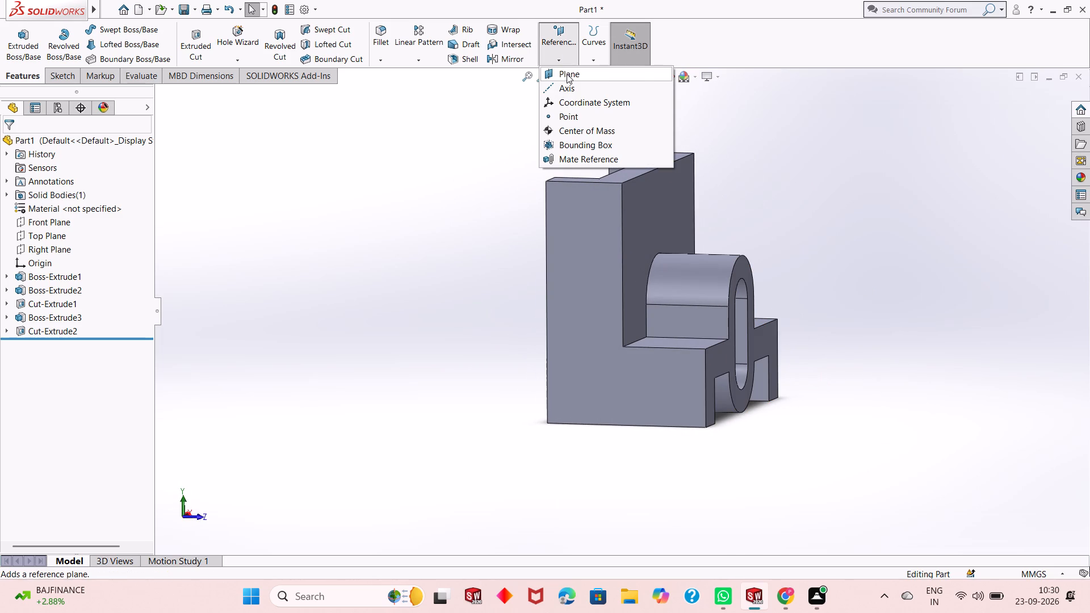
pyautogui.click(567, 74)
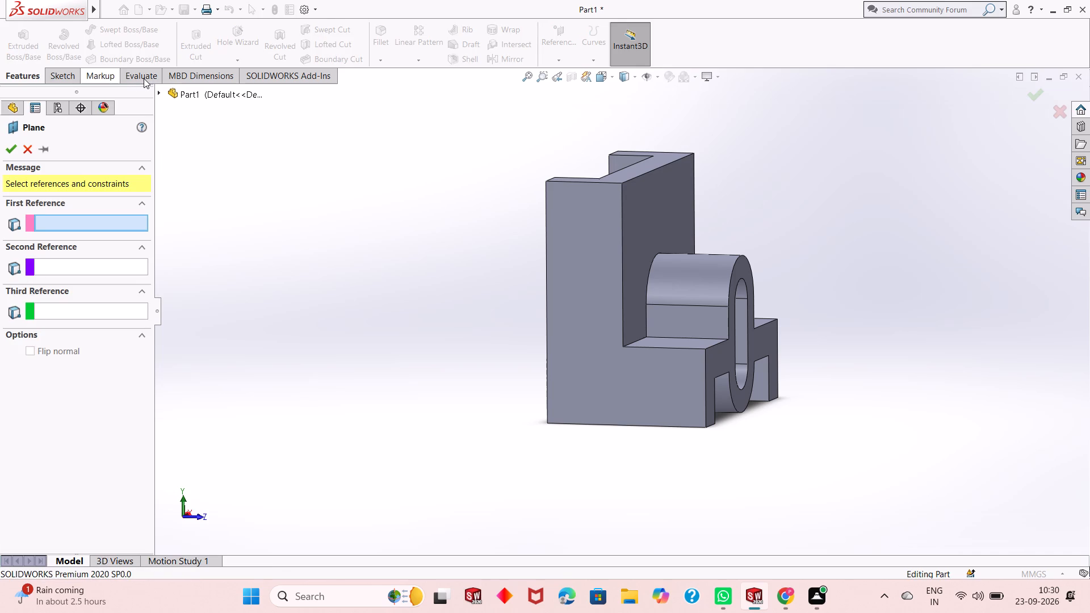
pyautogui.click(178, 98)
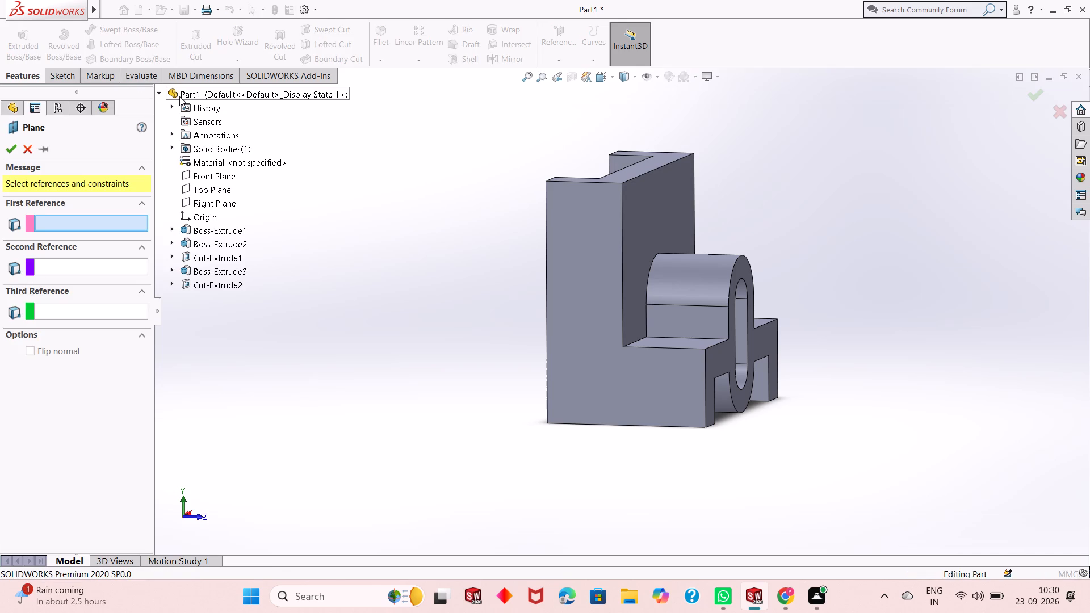
pyautogui.click(202, 207)
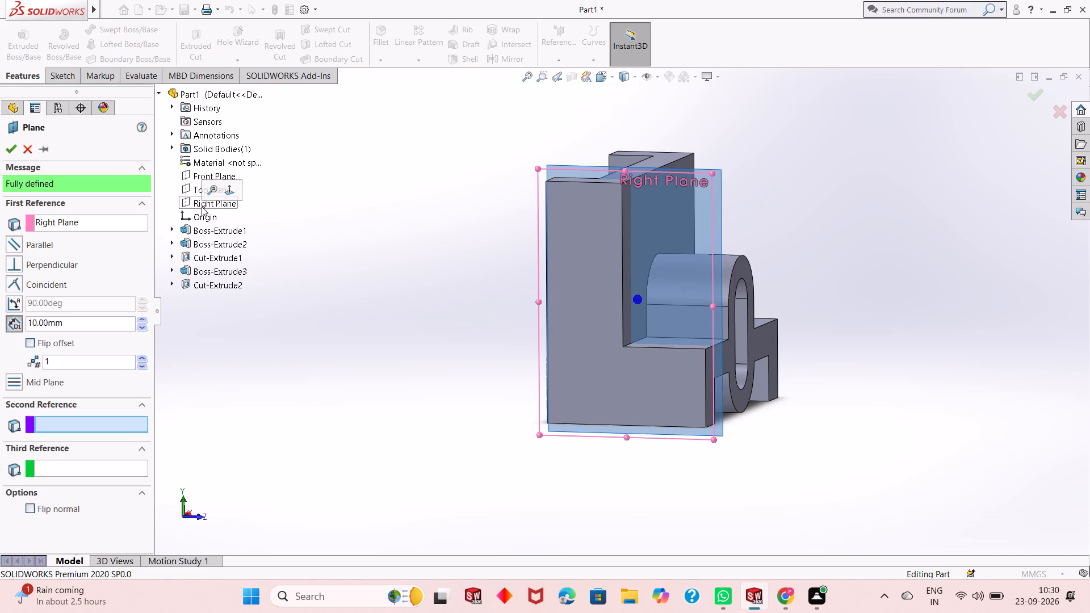
pyautogui.doubleClick(86, 328)
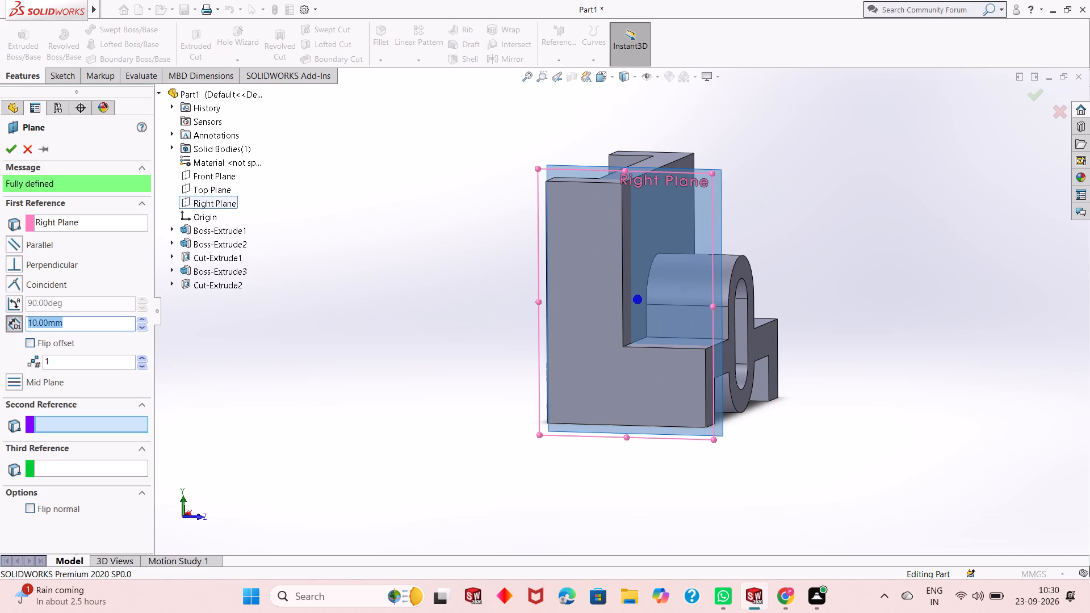
pyautogui.press('0')
pyautogui.press('Return')
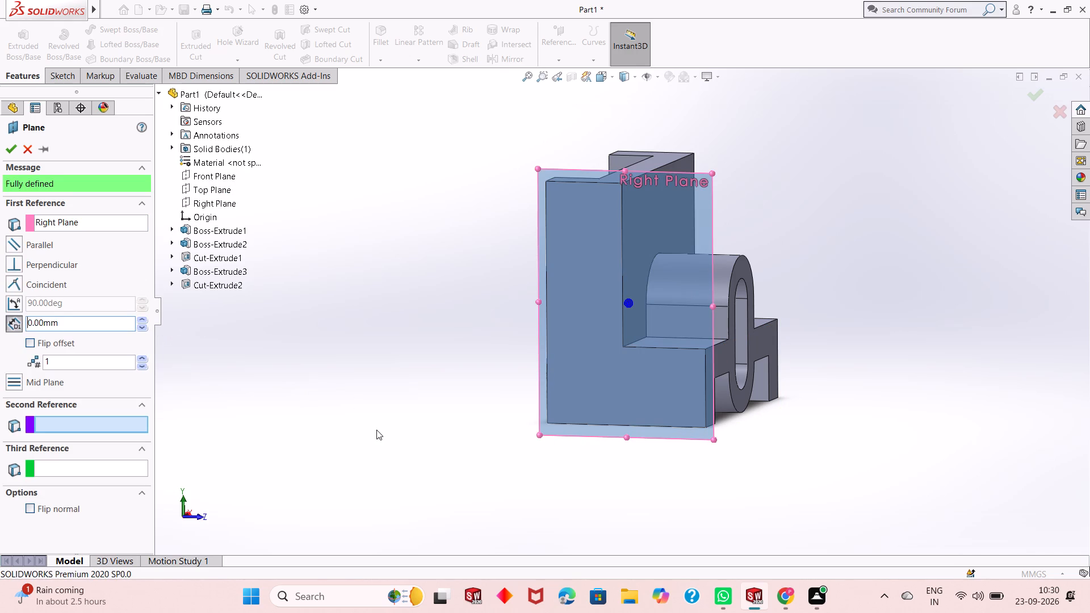
pyautogui.moveTo(556, 416); pyautogui.dragTo(487, 439, button='middle')
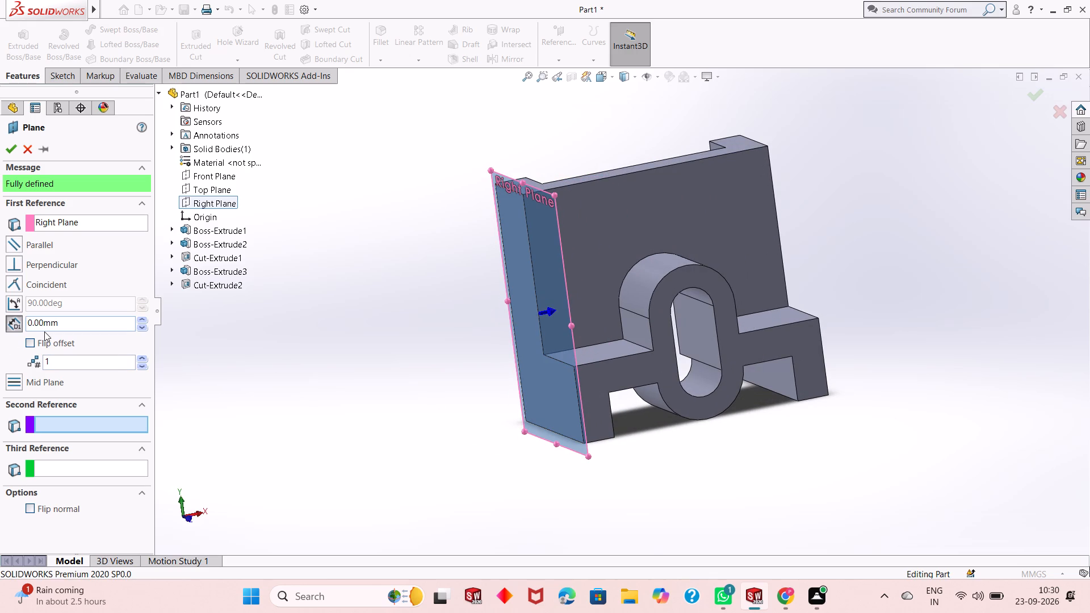
pyautogui.doubleClick(63, 327)
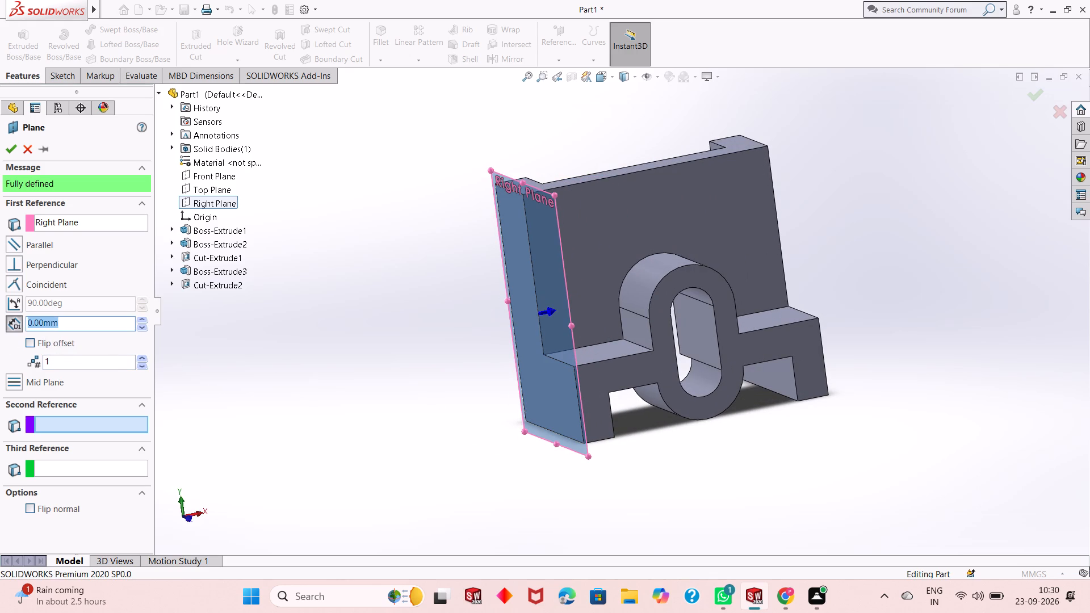
pyautogui.write('40')
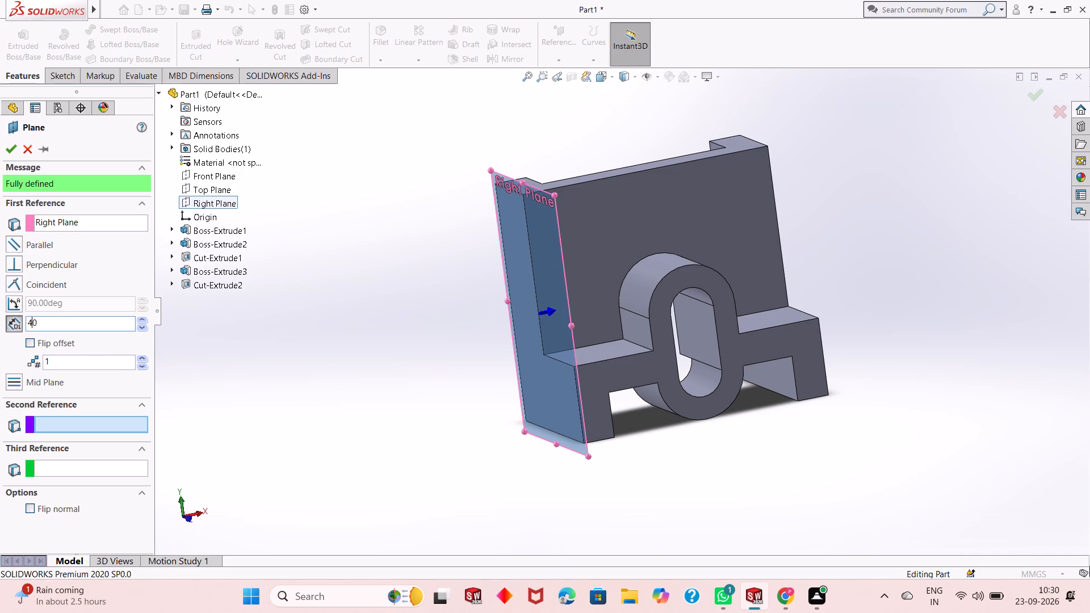
pyautogui.press('Return')
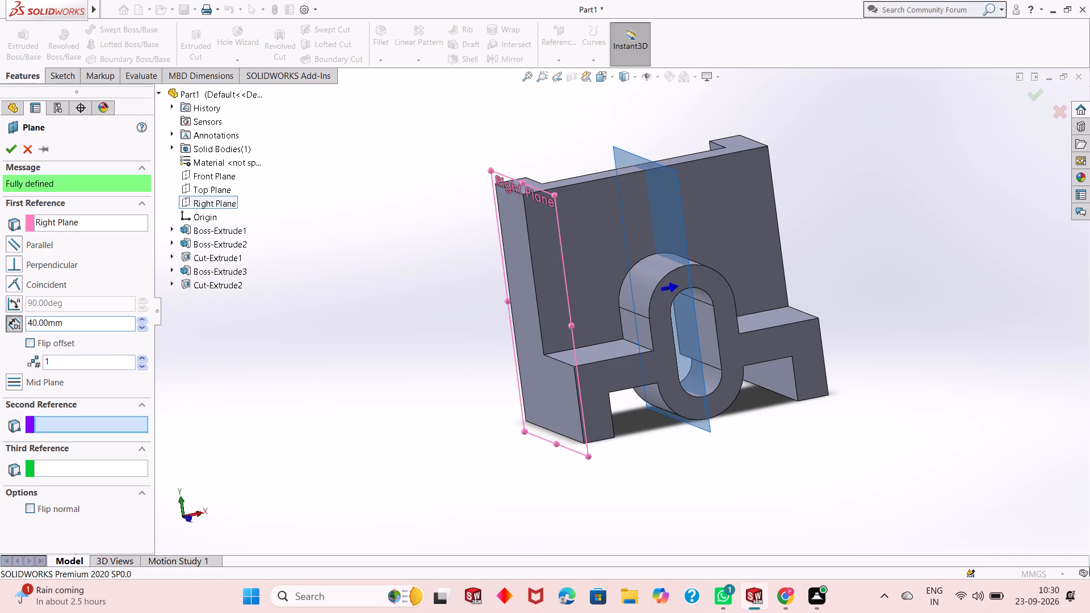
pyautogui.click(3, 144)
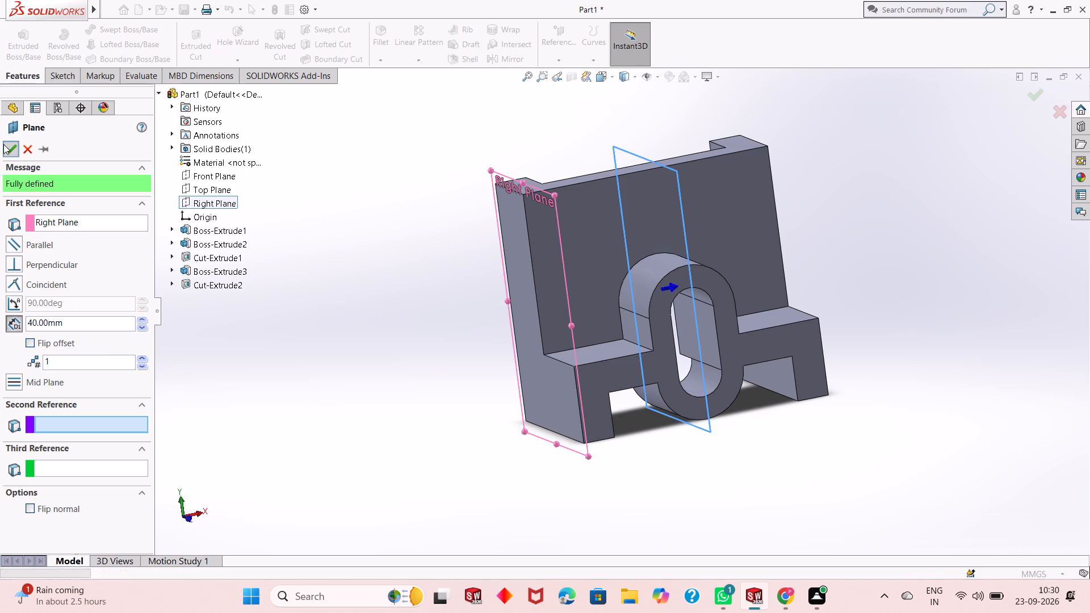
pyautogui.click(271, 278)
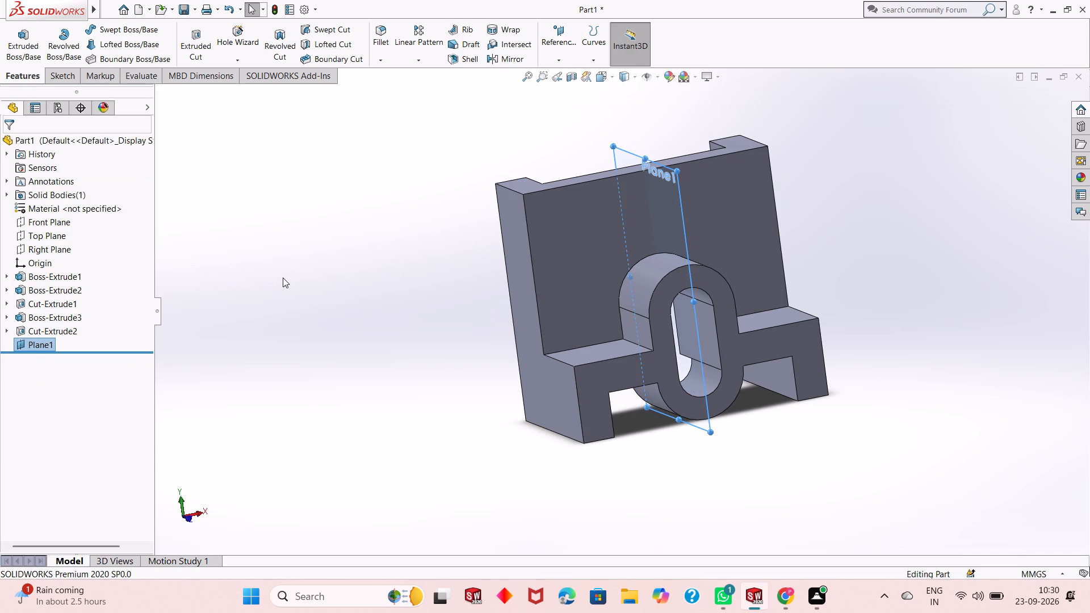
# Open a new sketch on the offset reference plane running through the middle of the boss.
pyautogui.moveTo(458, 368); pyautogui.dragTo(488, 350, button='middle')
pyautogui.scroll(-2, 702, 163)
pyautogui.moveTo(675, 276); pyautogui.dragTo(771, 258, button='middle')
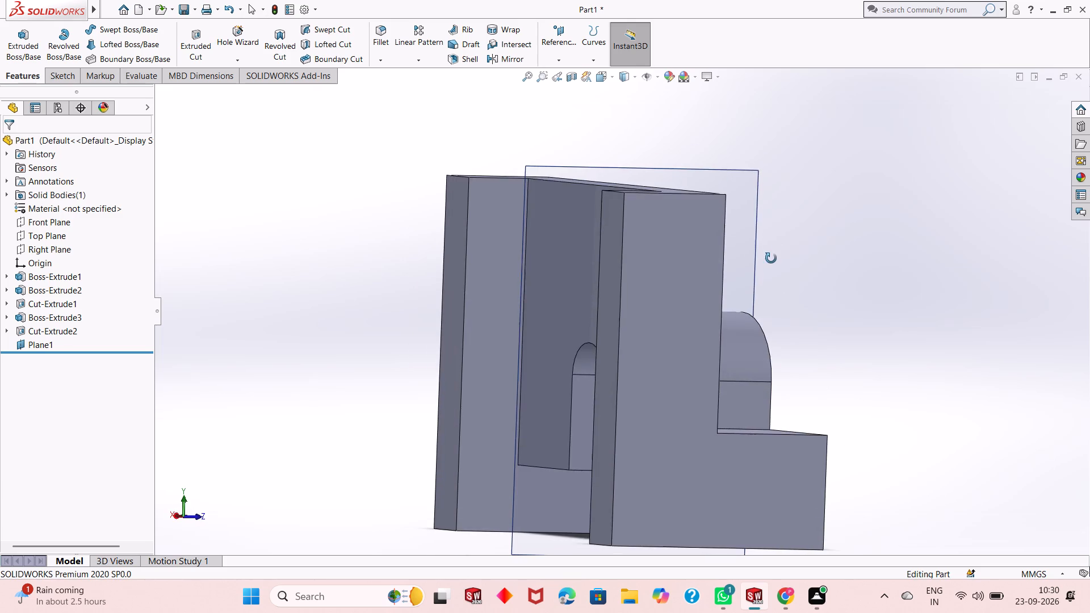
pyautogui.moveTo(771, 258); pyautogui.dragTo(752, 261, button='middle')
pyautogui.click(757, 179)
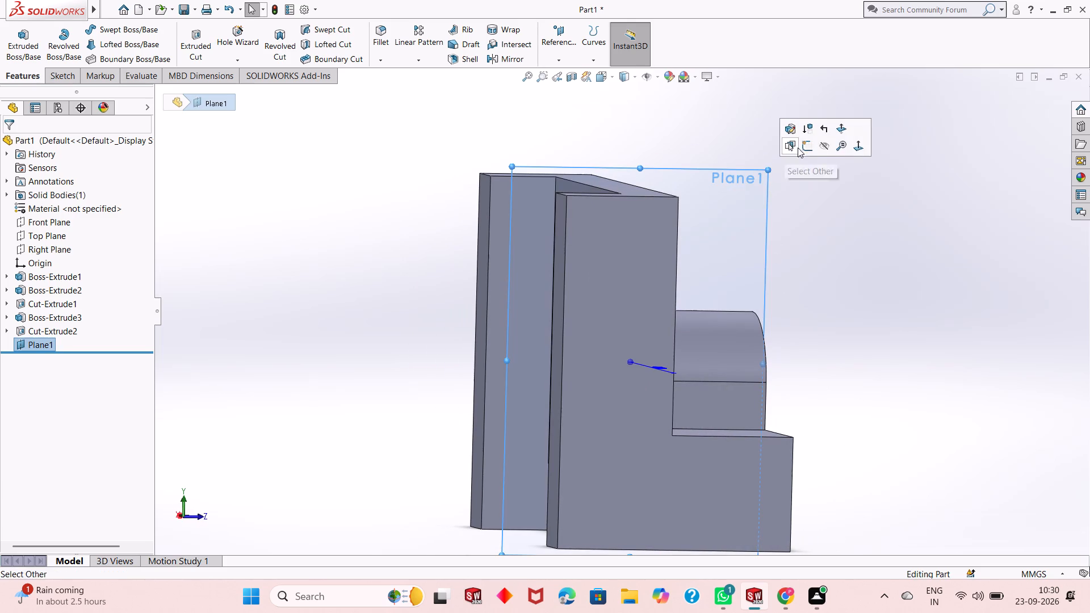
pyautogui.click(804, 146)
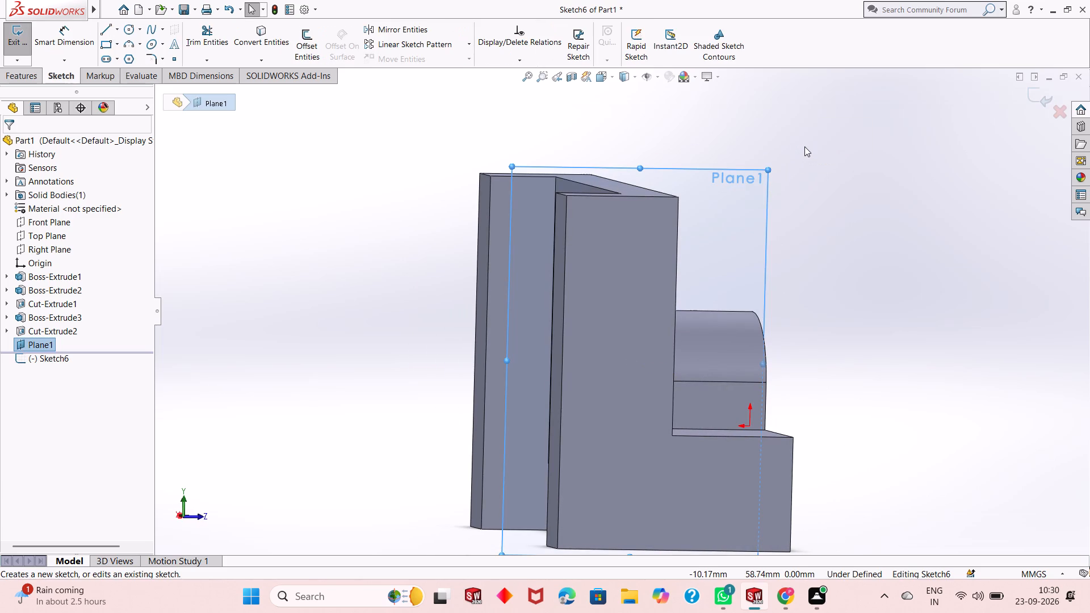
pyautogui.hotkey('ctrl', '8')
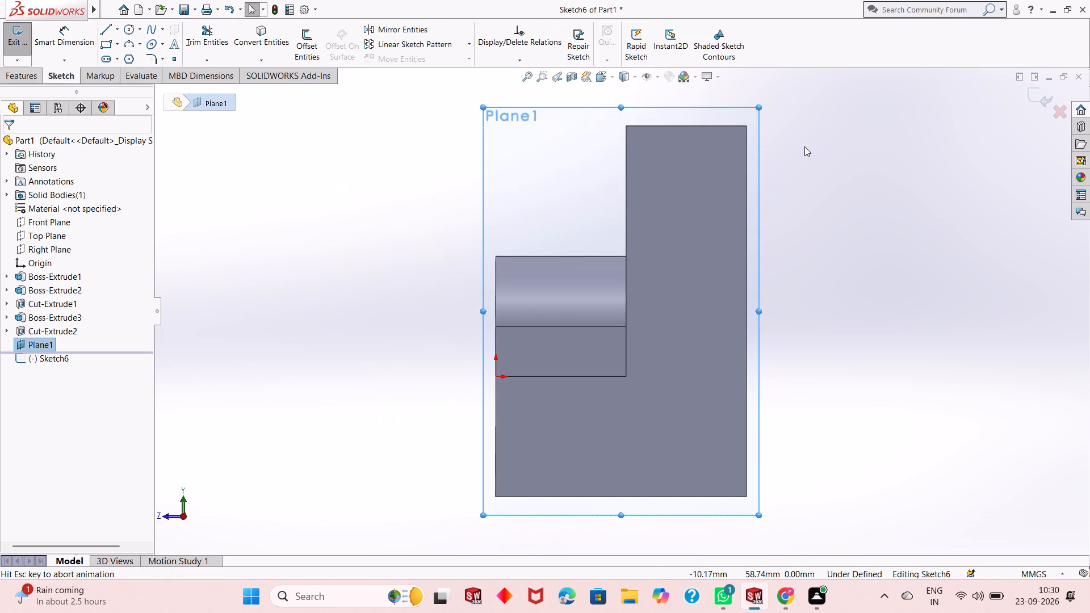
pyautogui.hotkey('ctrl', '8')
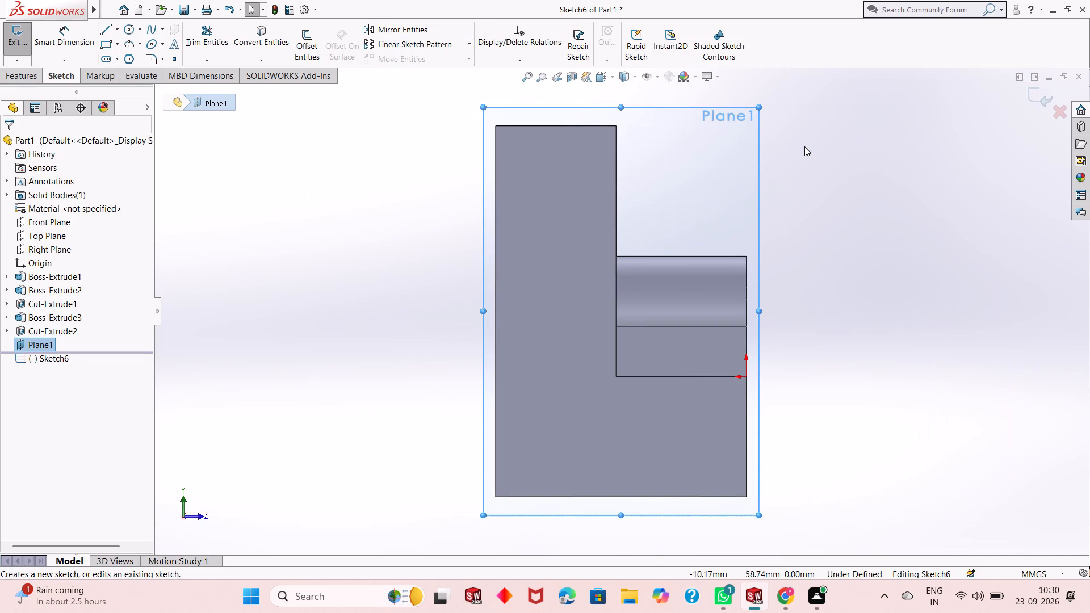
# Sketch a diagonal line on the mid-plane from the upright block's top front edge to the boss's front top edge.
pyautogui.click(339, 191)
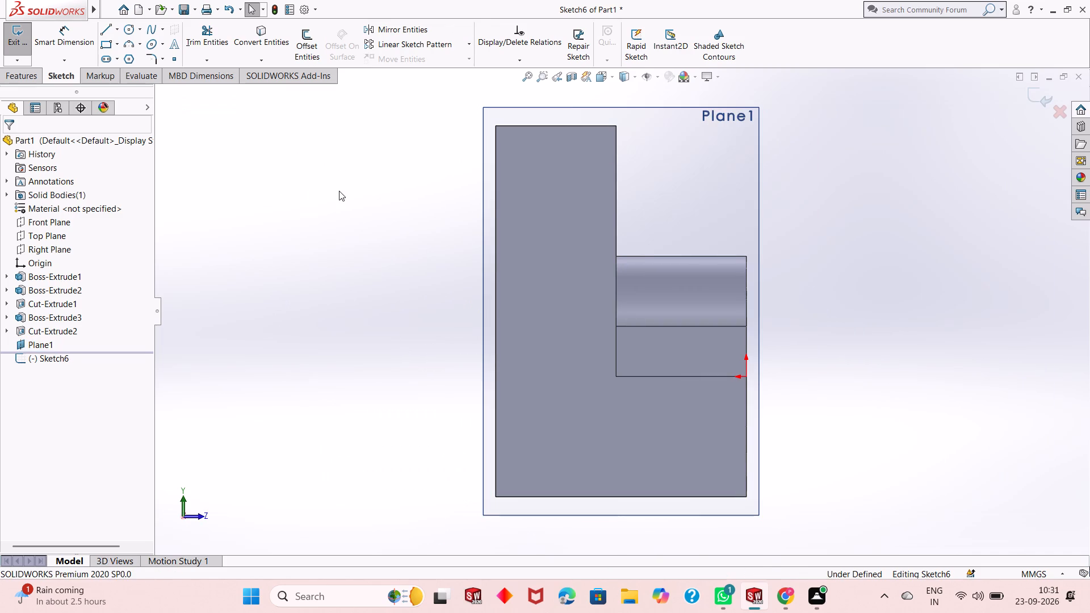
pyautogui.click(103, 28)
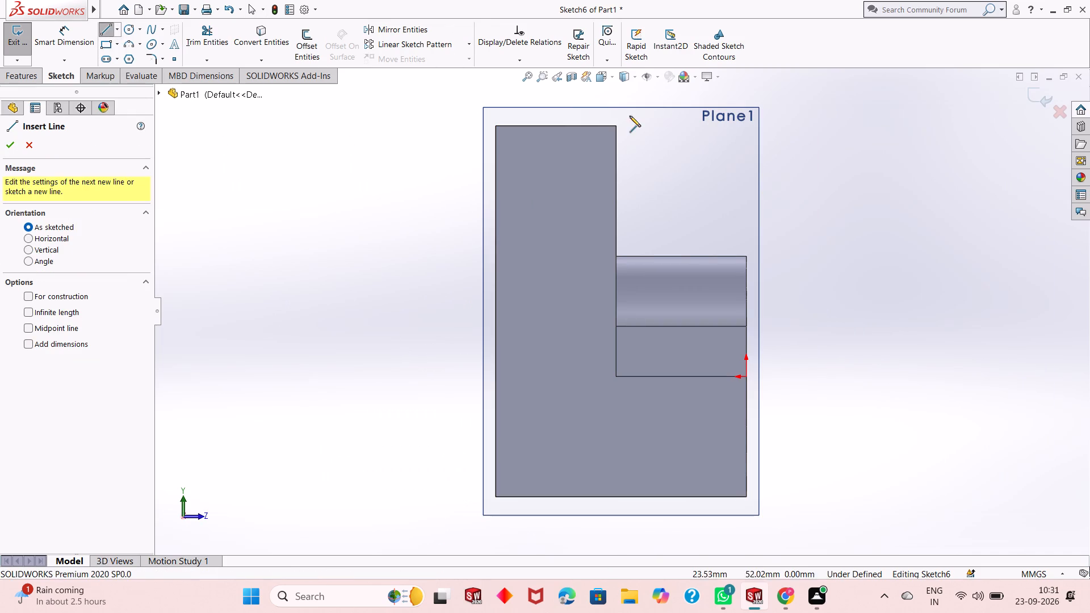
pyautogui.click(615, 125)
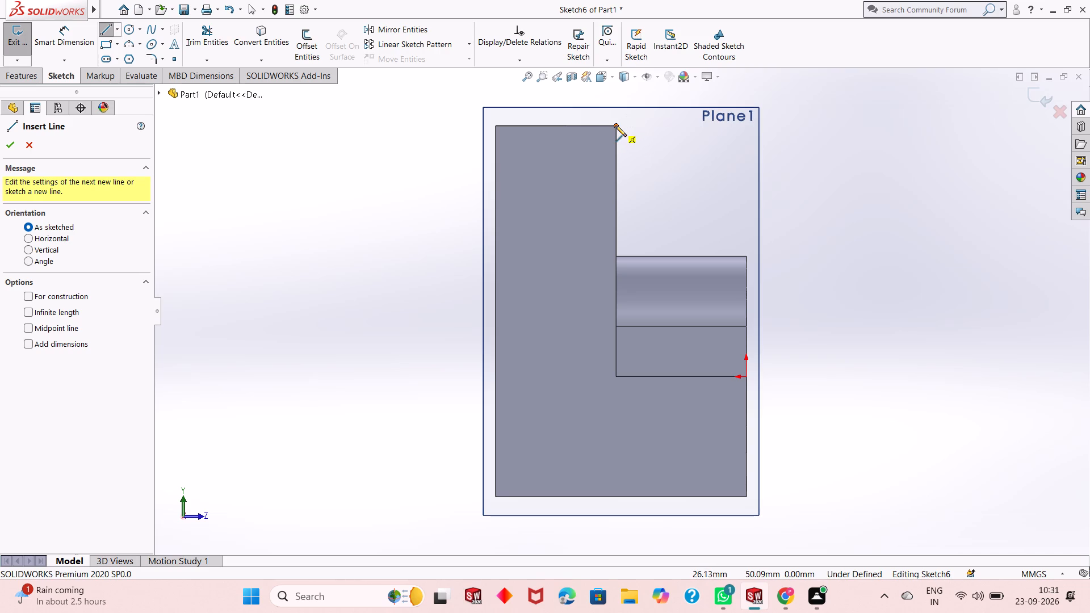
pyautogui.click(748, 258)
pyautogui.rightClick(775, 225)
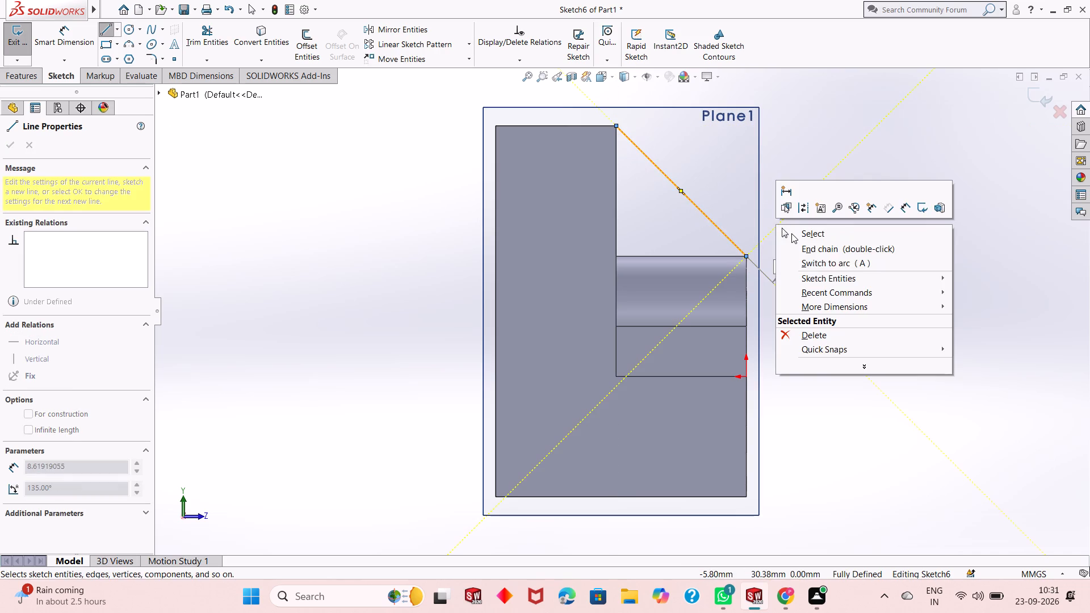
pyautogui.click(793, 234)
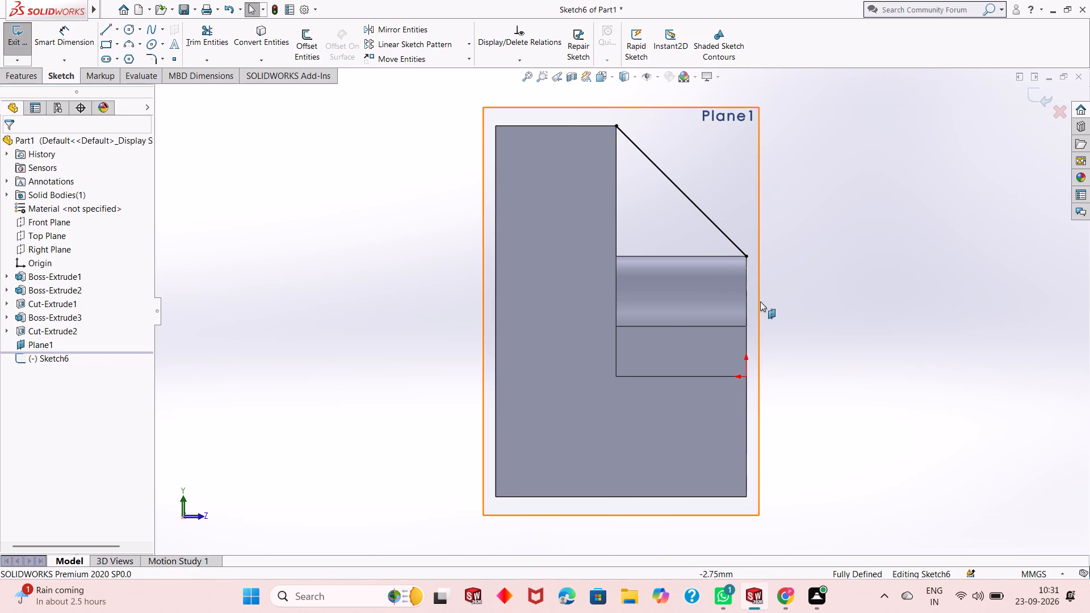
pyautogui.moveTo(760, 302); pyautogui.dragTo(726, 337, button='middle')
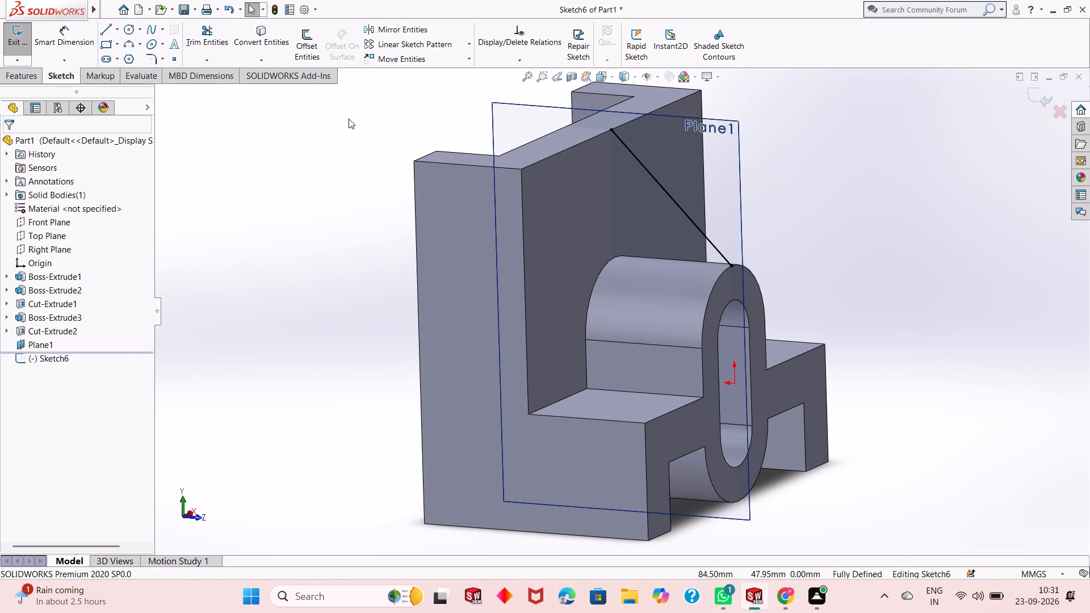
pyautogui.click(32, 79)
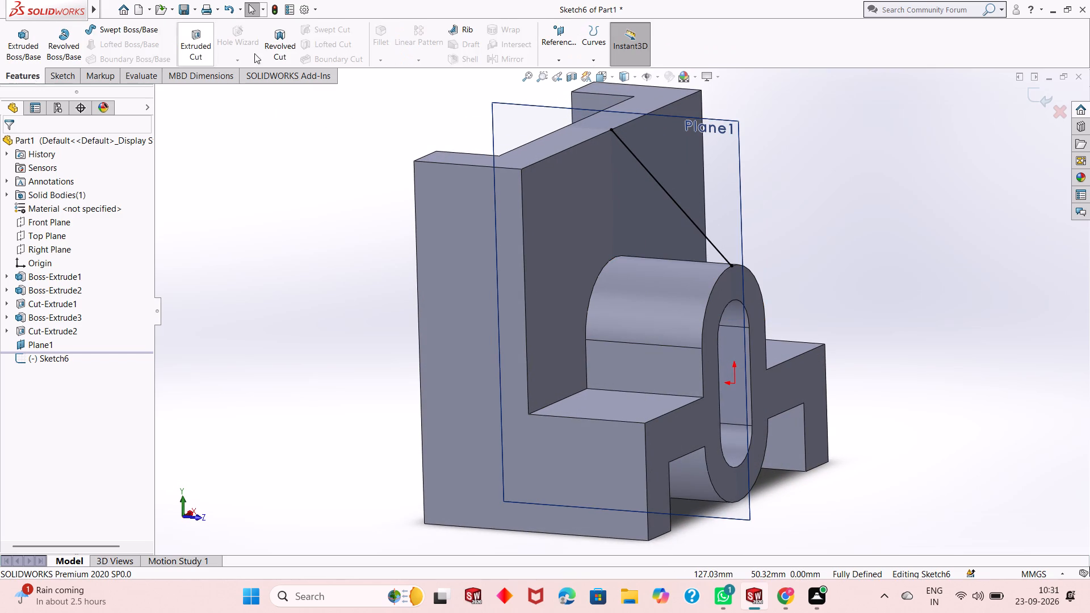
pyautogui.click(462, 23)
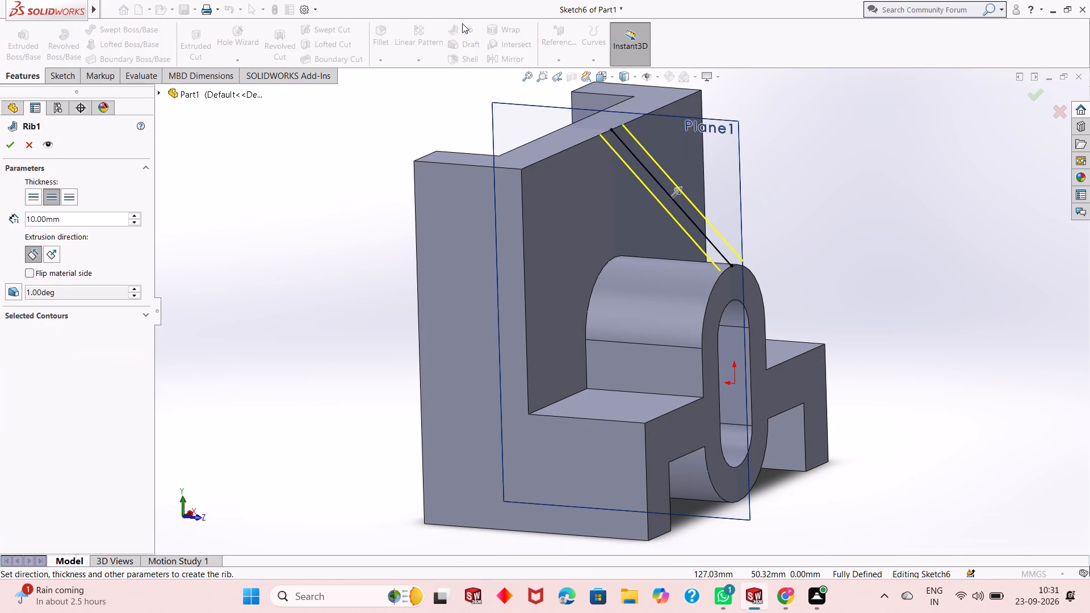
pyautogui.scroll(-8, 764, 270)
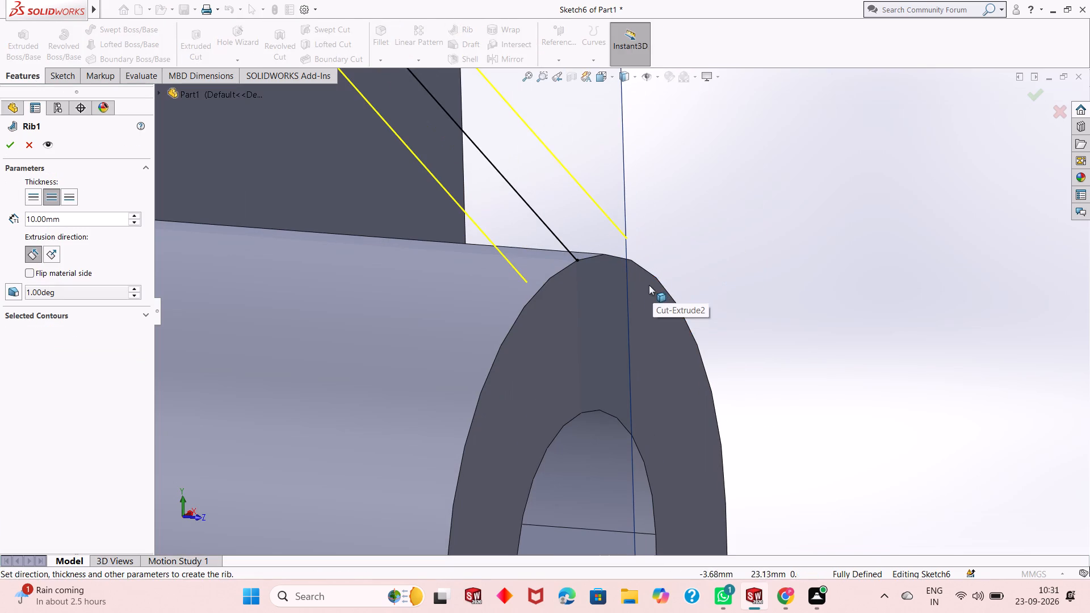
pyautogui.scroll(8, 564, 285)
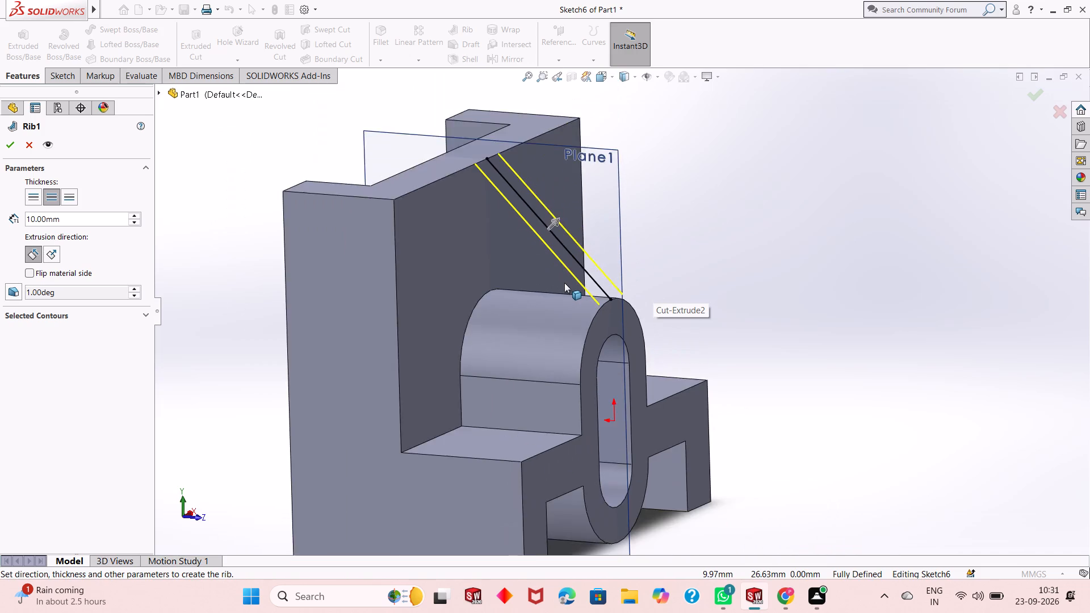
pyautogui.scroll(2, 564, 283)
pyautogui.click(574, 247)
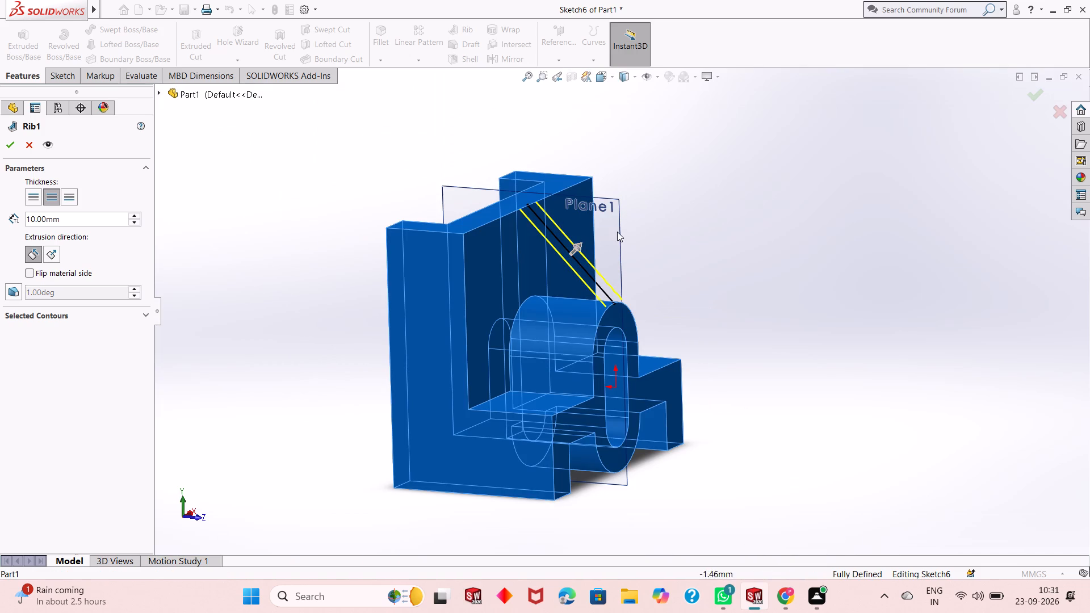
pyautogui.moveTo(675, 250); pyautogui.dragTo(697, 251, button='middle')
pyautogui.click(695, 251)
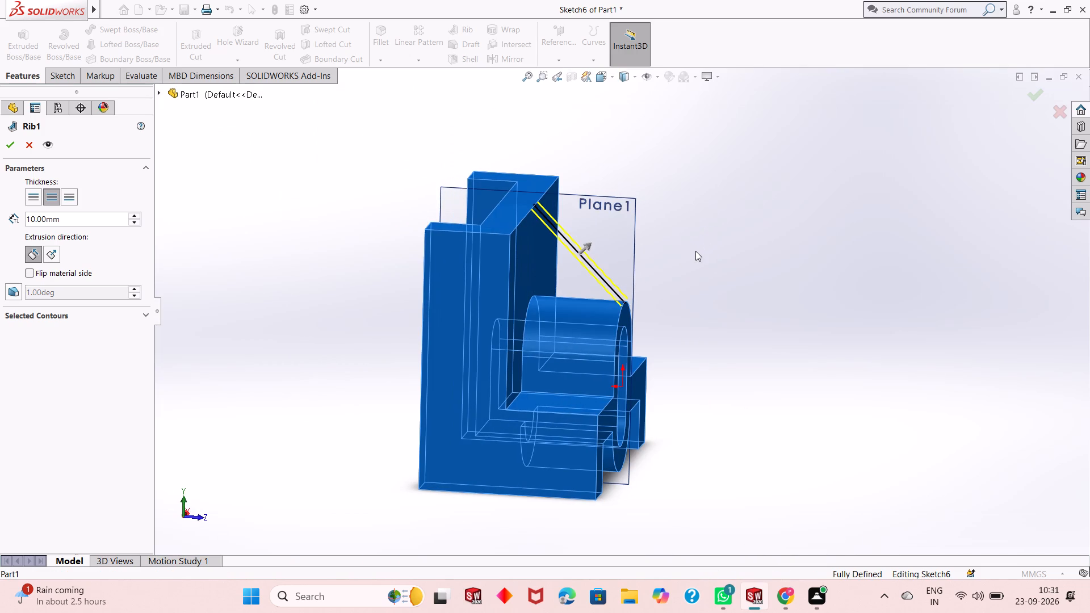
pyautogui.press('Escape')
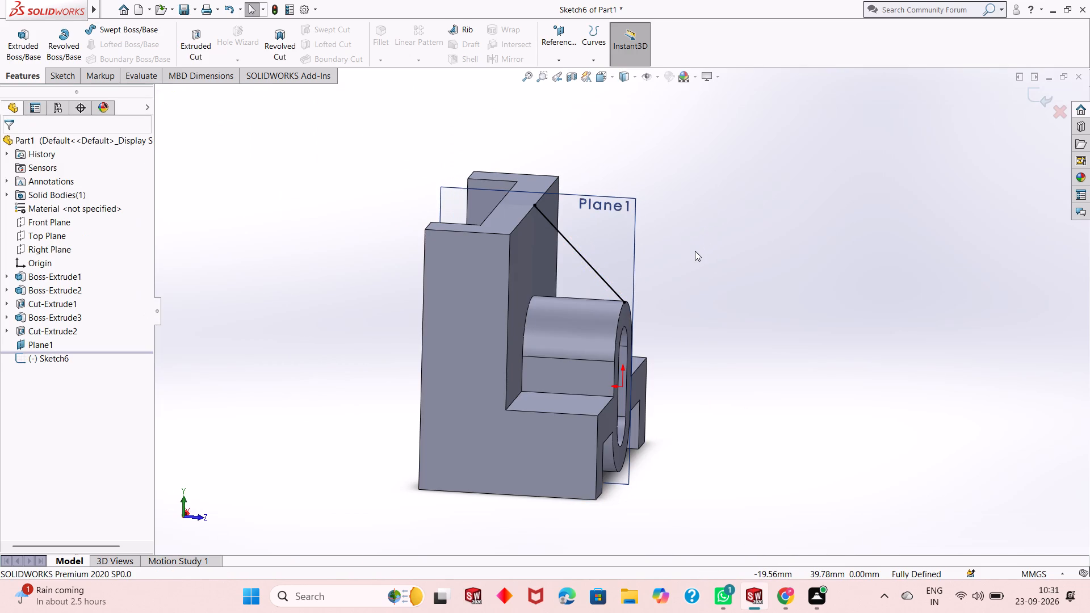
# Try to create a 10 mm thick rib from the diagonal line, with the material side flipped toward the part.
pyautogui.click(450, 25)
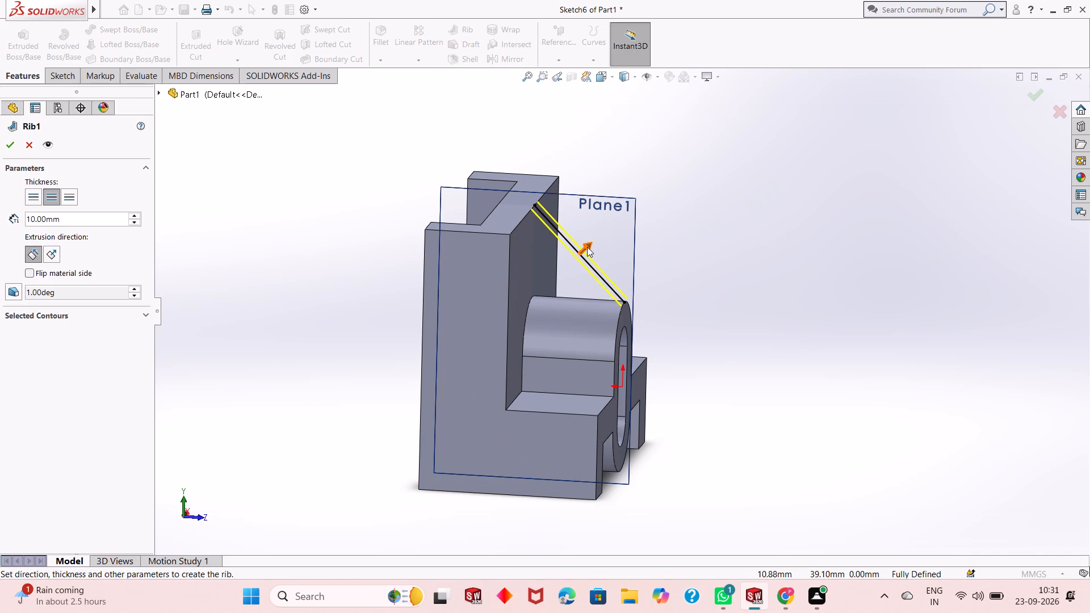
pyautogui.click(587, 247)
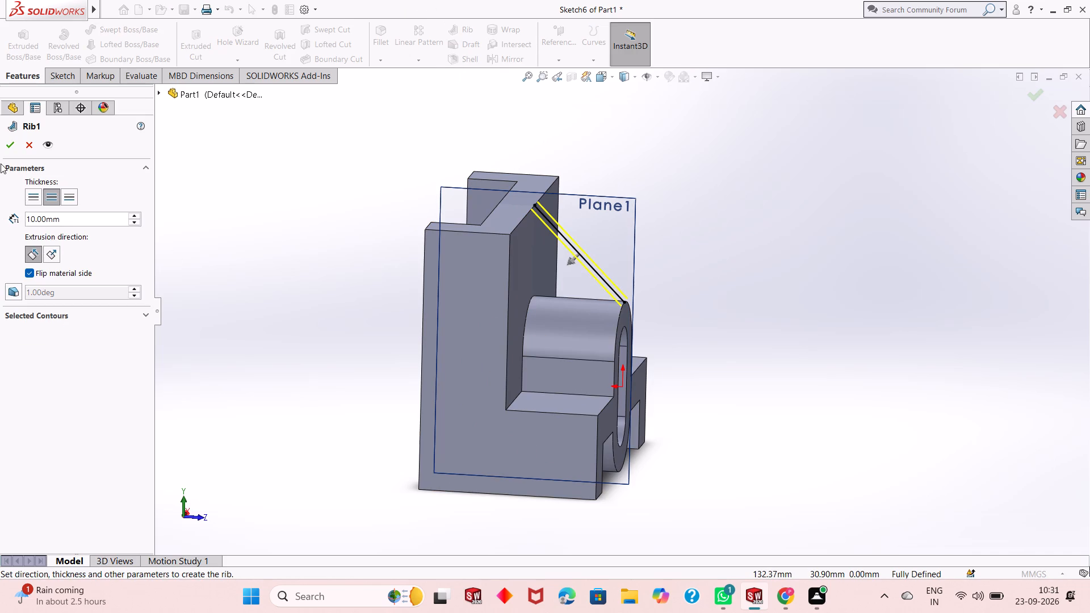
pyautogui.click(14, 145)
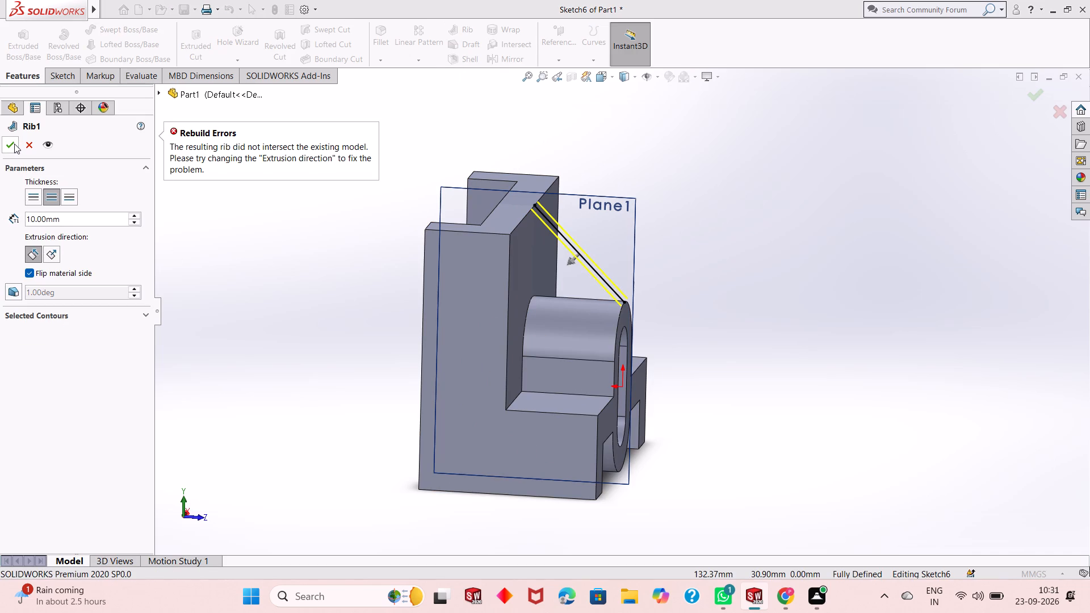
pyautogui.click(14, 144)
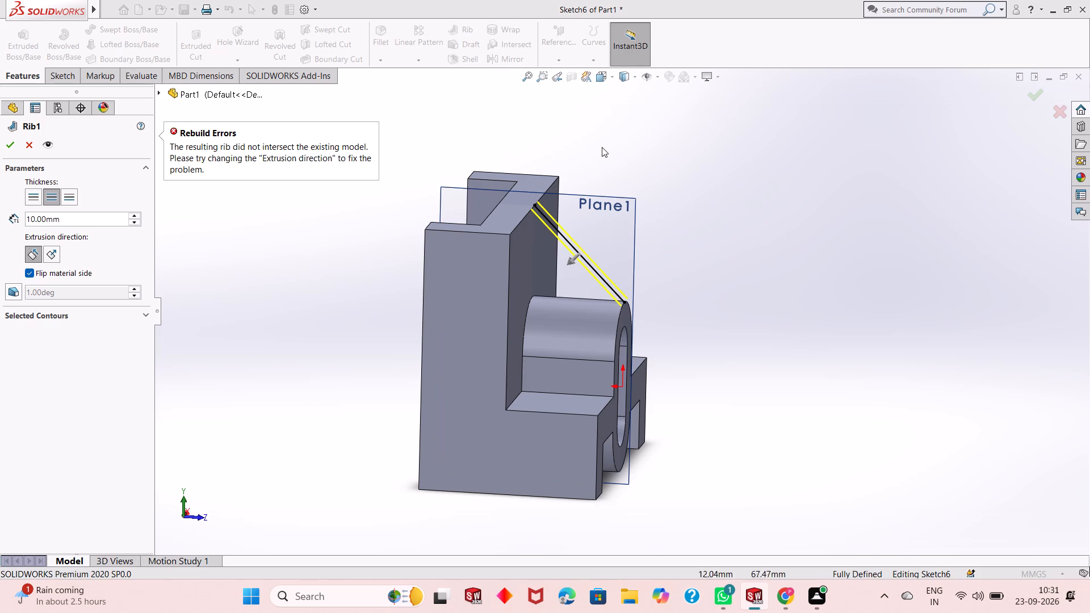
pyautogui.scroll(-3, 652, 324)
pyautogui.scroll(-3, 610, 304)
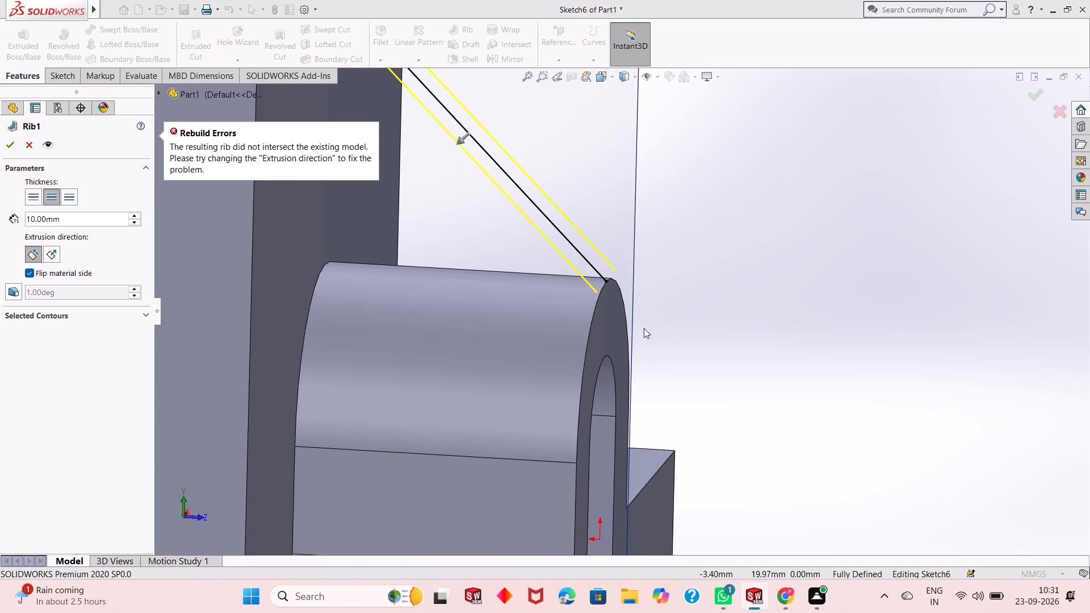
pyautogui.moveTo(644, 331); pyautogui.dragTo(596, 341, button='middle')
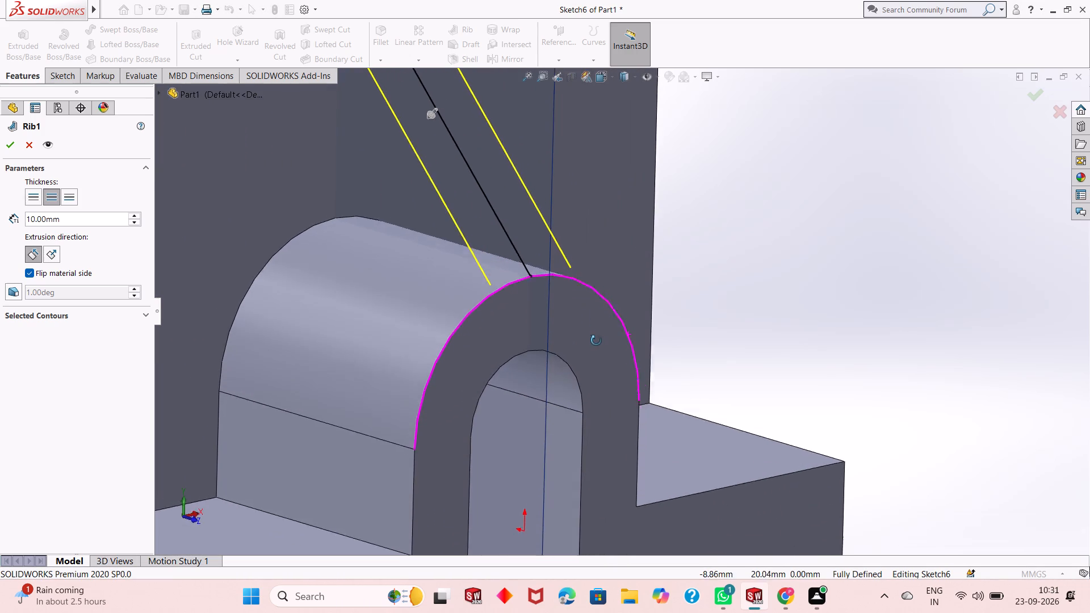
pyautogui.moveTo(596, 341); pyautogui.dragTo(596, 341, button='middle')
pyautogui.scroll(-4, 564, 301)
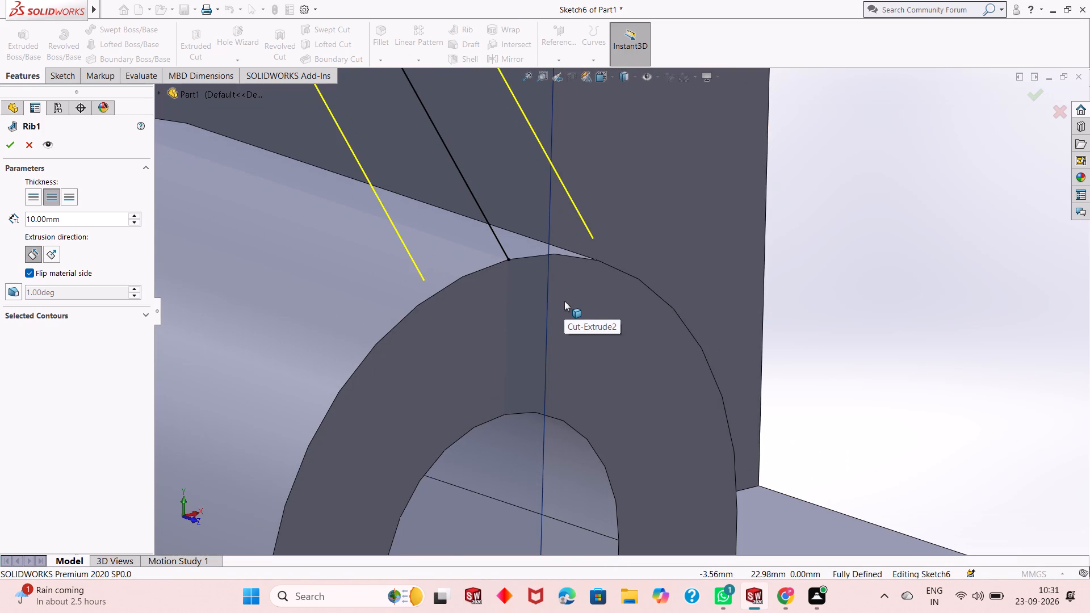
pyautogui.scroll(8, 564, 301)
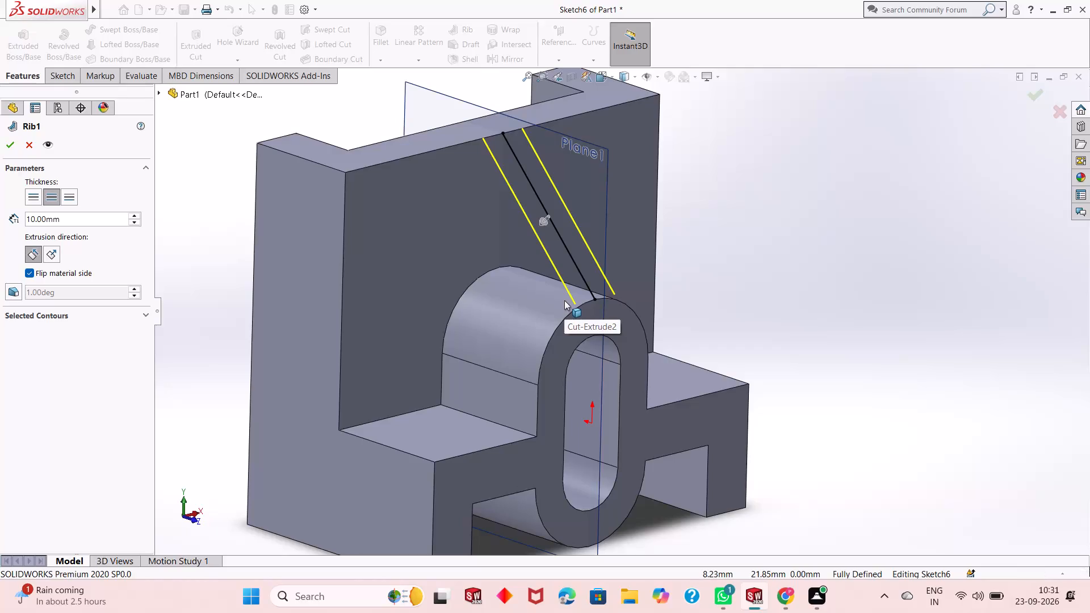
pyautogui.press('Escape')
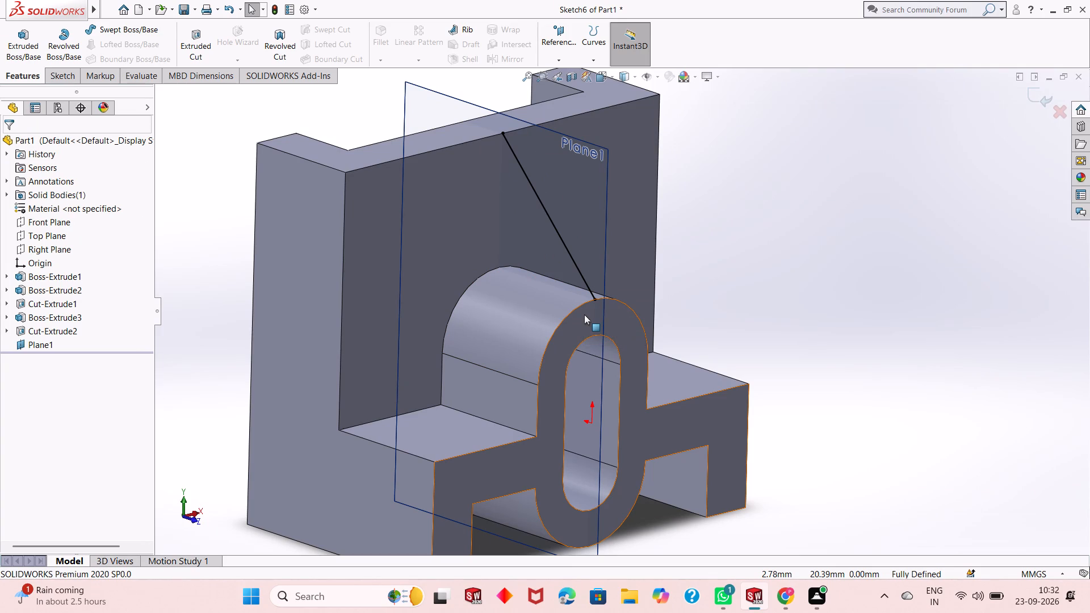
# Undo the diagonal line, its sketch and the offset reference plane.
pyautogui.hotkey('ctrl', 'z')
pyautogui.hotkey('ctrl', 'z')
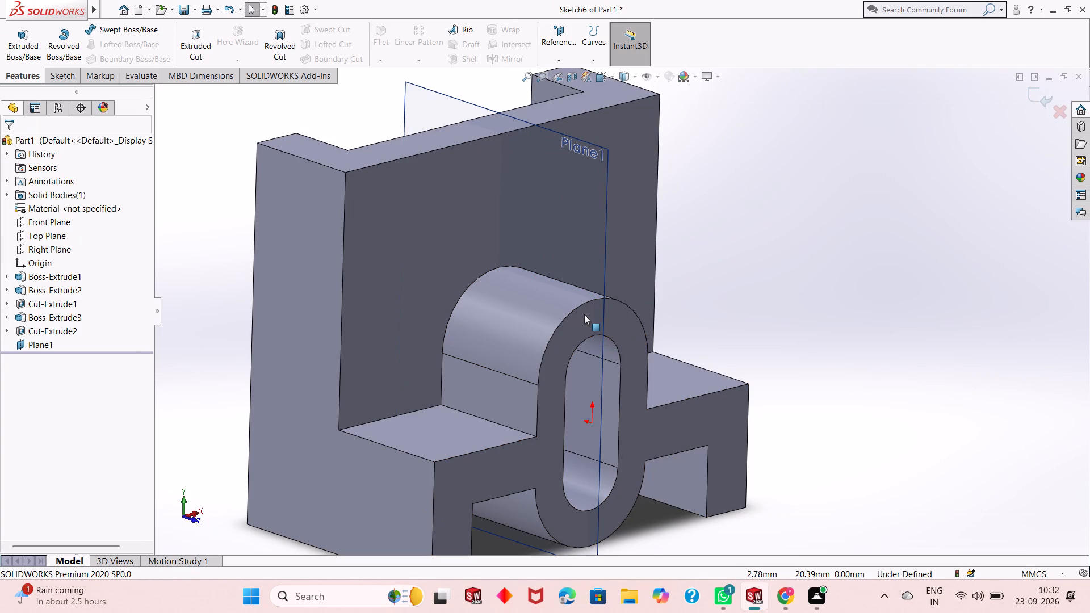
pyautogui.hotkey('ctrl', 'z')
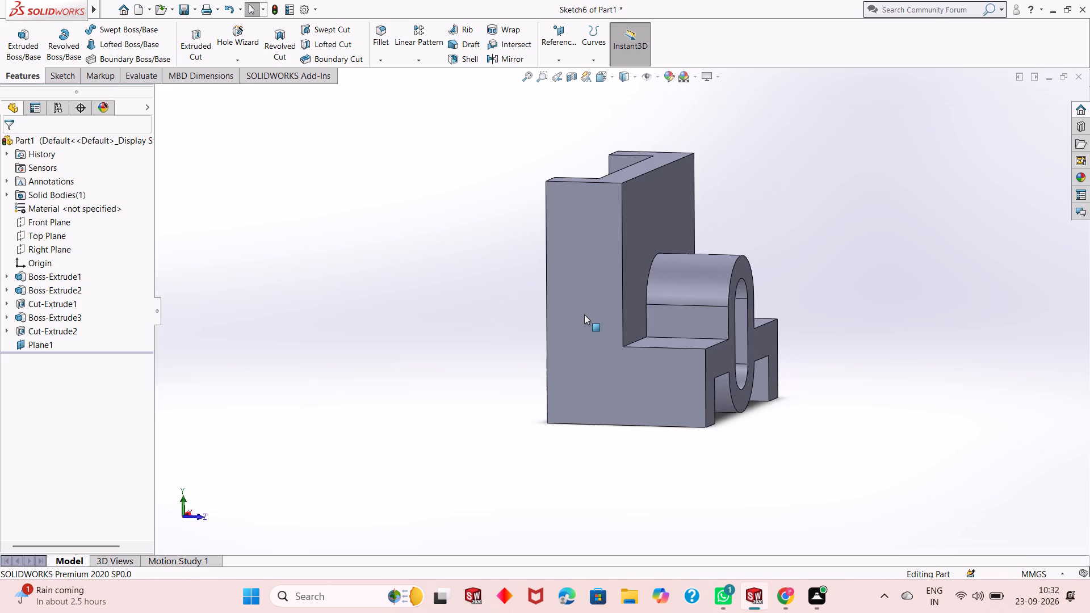
# Examine the boss, its through slot and the upright block's front face from several angles.
pyautogui.scroll(-1, 726, 350)
pyautogui.moveTo(819, 464); pyautogui.dragTo(710, 454, button='middle')
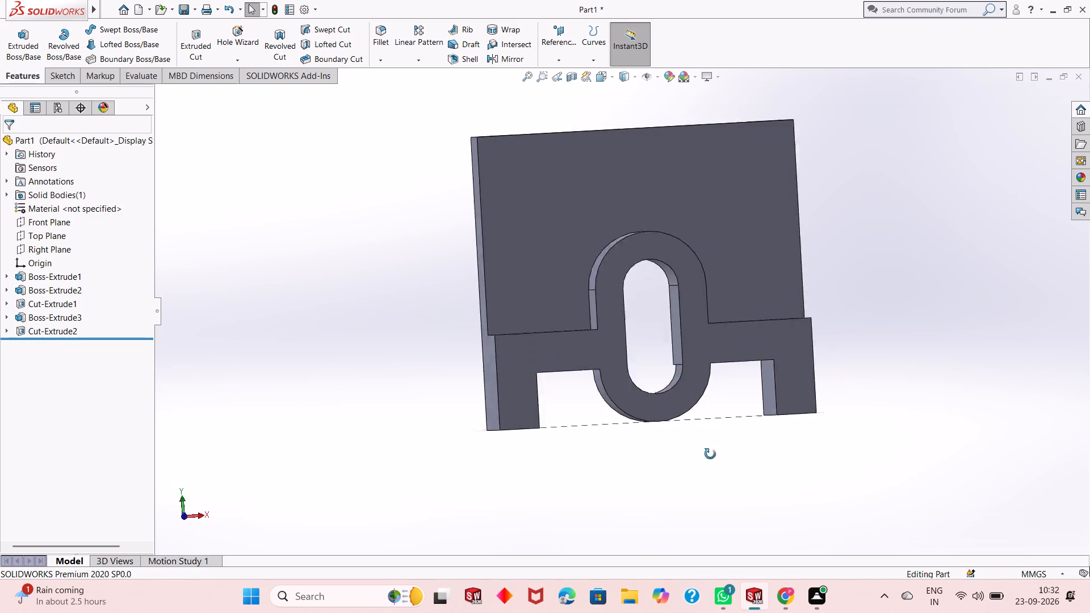
pyautogui.moveTo(710, 454); pyautogui.dragTo(712, 470, button='middle')
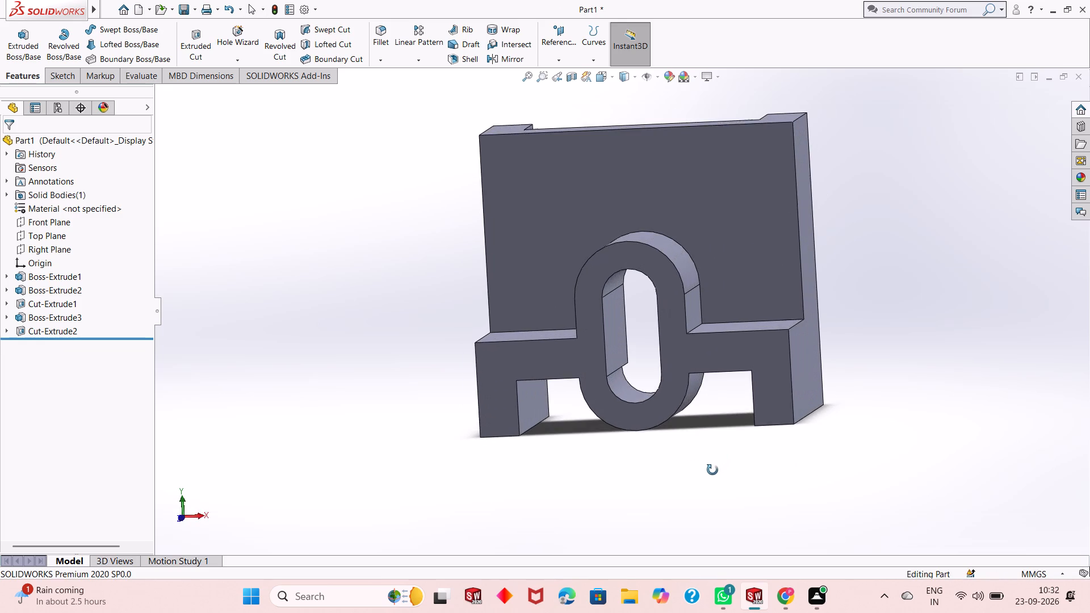
pyautogui.moveTo(712, 470); pyautogui.dragTo(765, 456, button='middle')
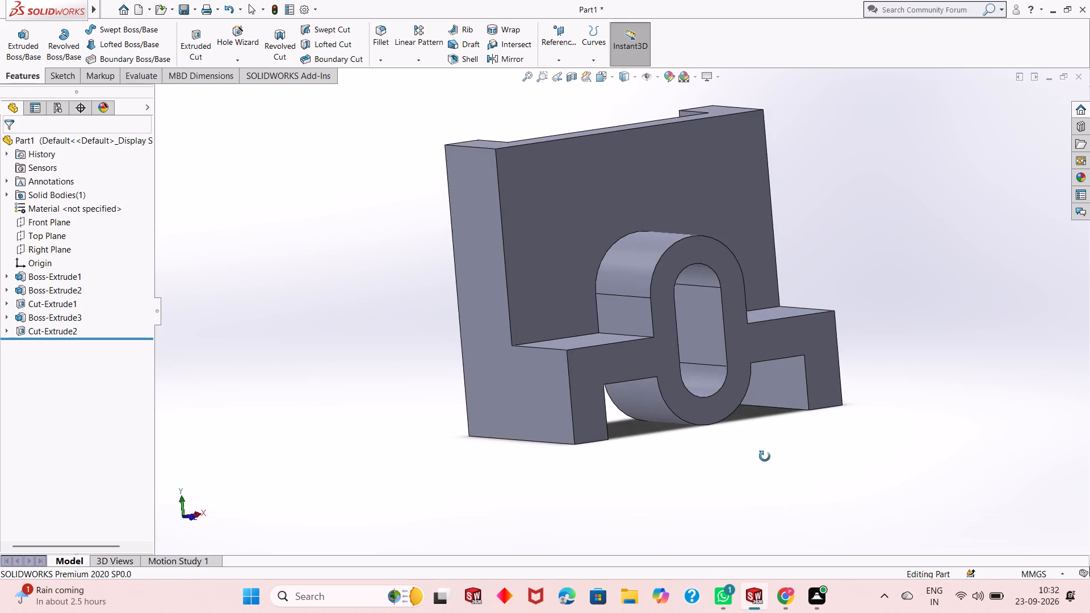
pyautogui.moveTo(765, 456); pyautogui.dragTo(690, 471, button='middle')
pyautogui.scroll(-5, 577, 357)
pyautogui.moveTo(731, 392); pyautogui.dragTo(743, 366, button='middle')
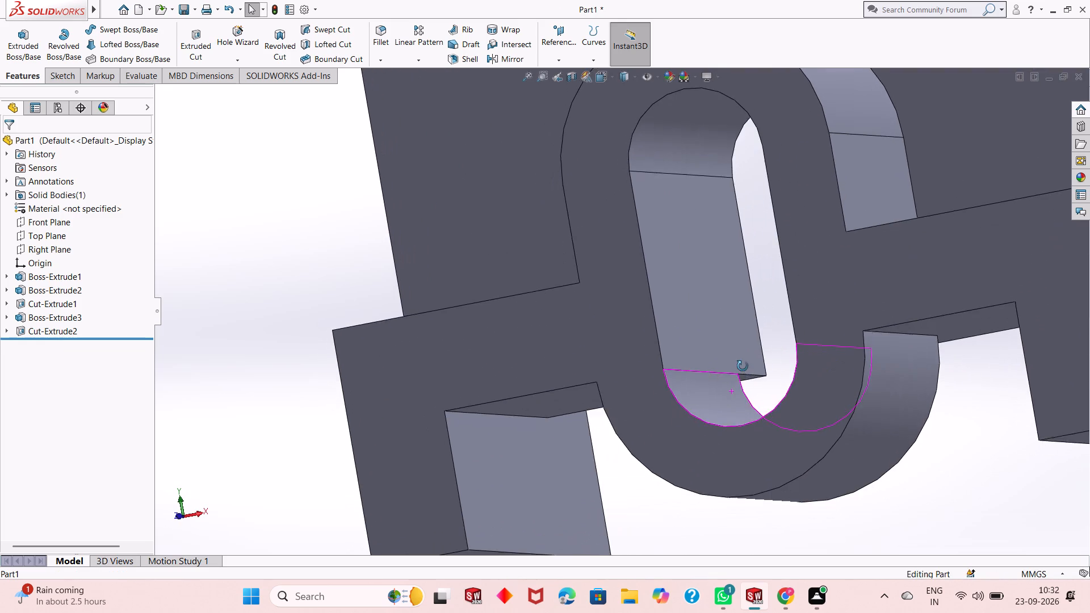
pyautogui.moveTo(743, 366); pyautogui.dragTo(743, 346, button='middle')
pyautogui.scroll(-3, 743, 343)
pyautogui.moveTo(749, 371); pyautogui.dragTo(764, 438, button='middle')
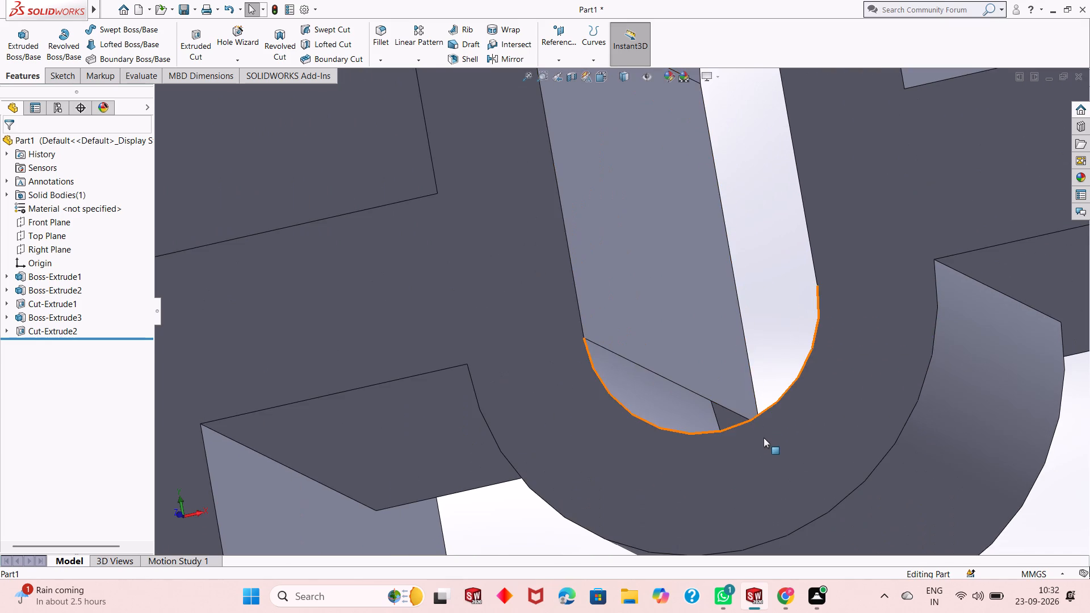
pyautogui.moveTo(764, 438); pyautogui.dragTo(765, 471, button='middle')
pyautogui.scroll(5, 765, 432)
pyautogui.moveTo(721, 261); pyautogui.dragTo(751, 342, button='middle')
pyautogui.scroll(3, 751, 335)
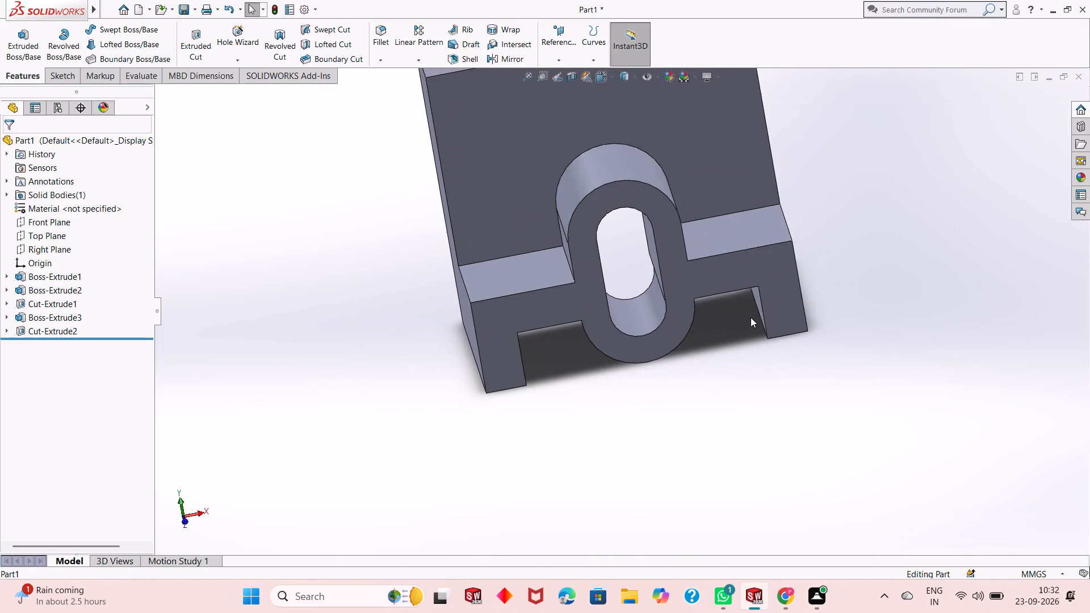
pyautogui.scroll(2, 751, 317)
pyautogui.scroll(-2, 691, 89)
pyautogui.moveTo(598, 418); pyautogui.dragTo(594, 338, button='middle')
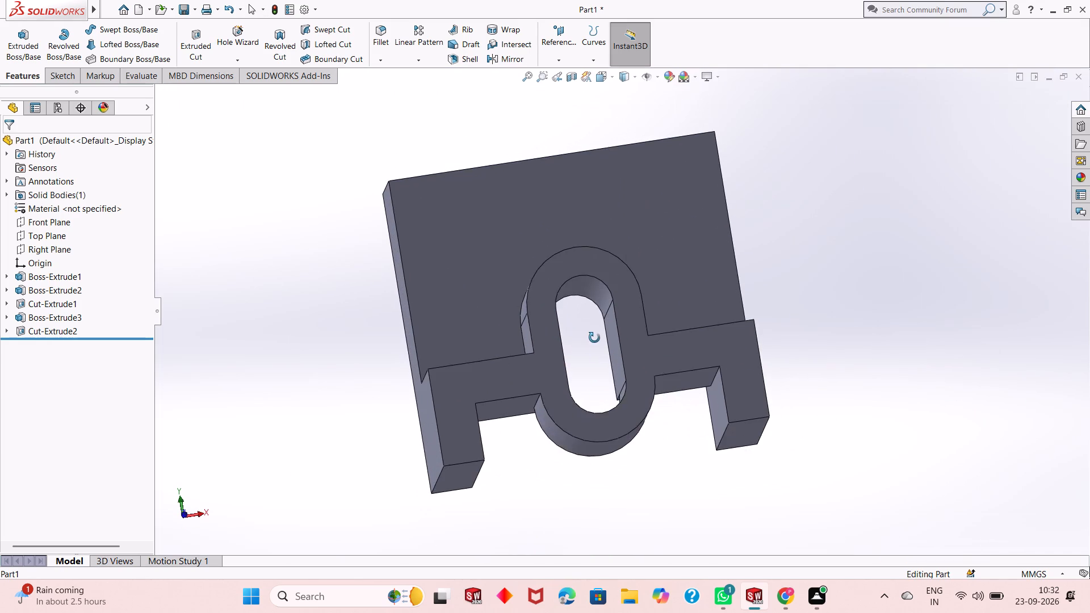
pyautogui.moveTo(594, 338); pyautogui.dragTo(602, 394, button='middle')
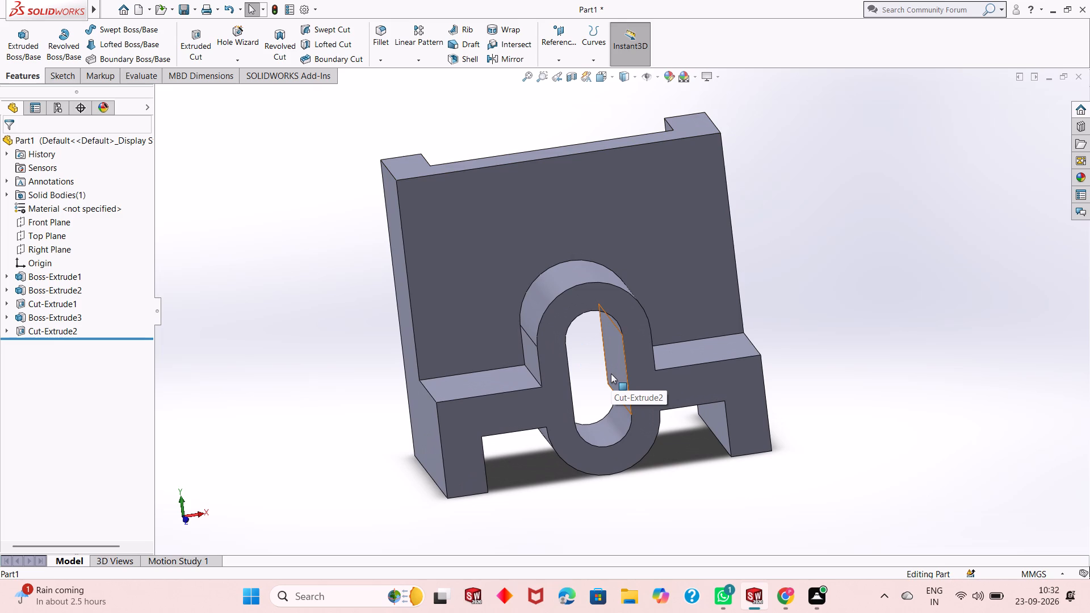
# Start a new sketch on the upright block's front face, viewed straight on.
pyautogui.click(601, 213)
pyautogui.click(647, 183)
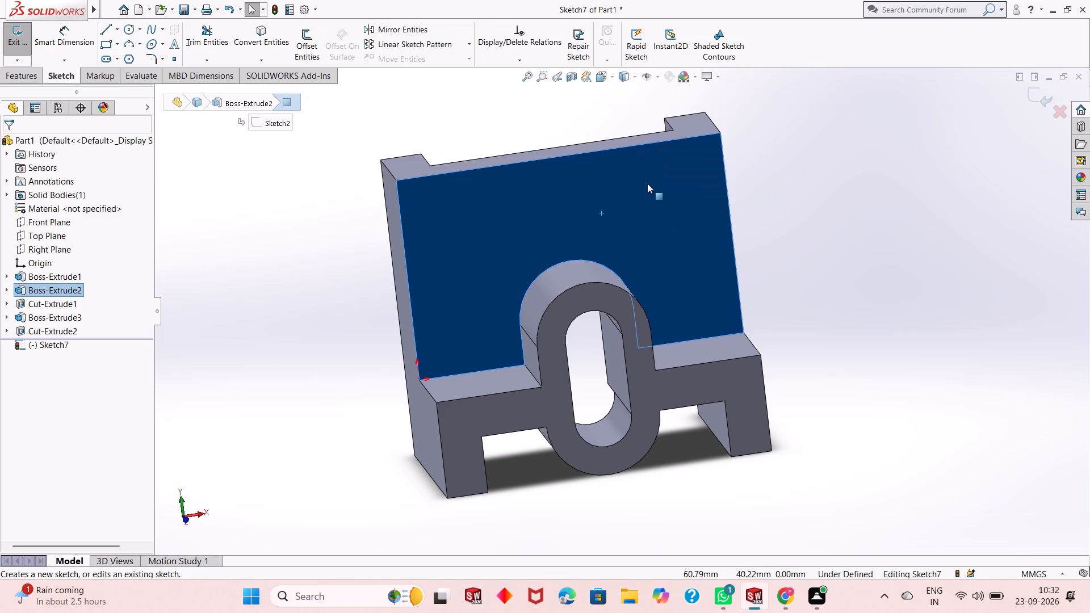
pyautogui.hotkey('ctrl', '8')
pyautogui.press('Escape')
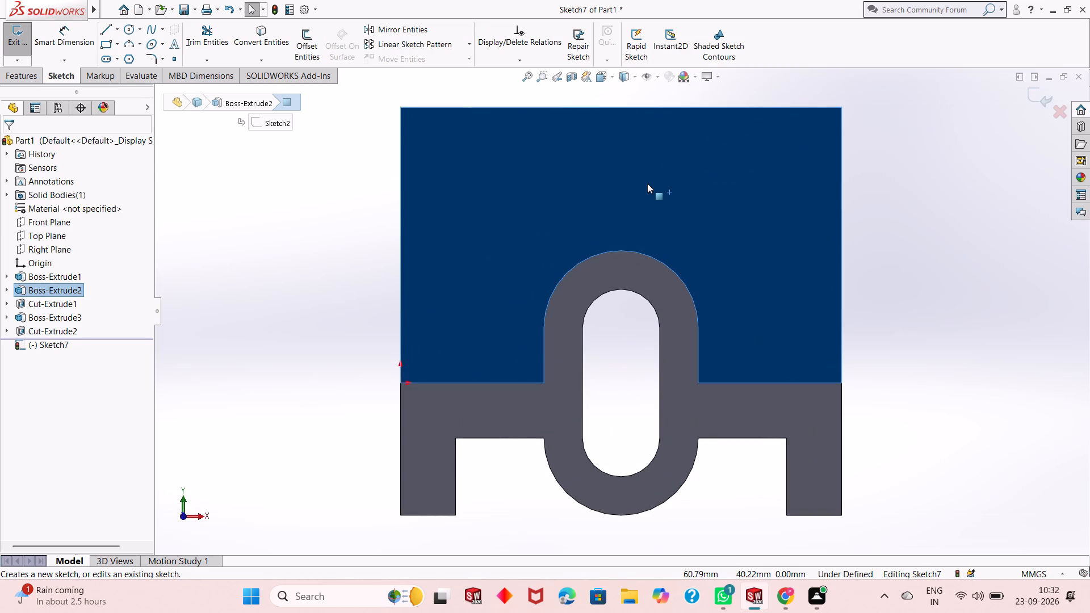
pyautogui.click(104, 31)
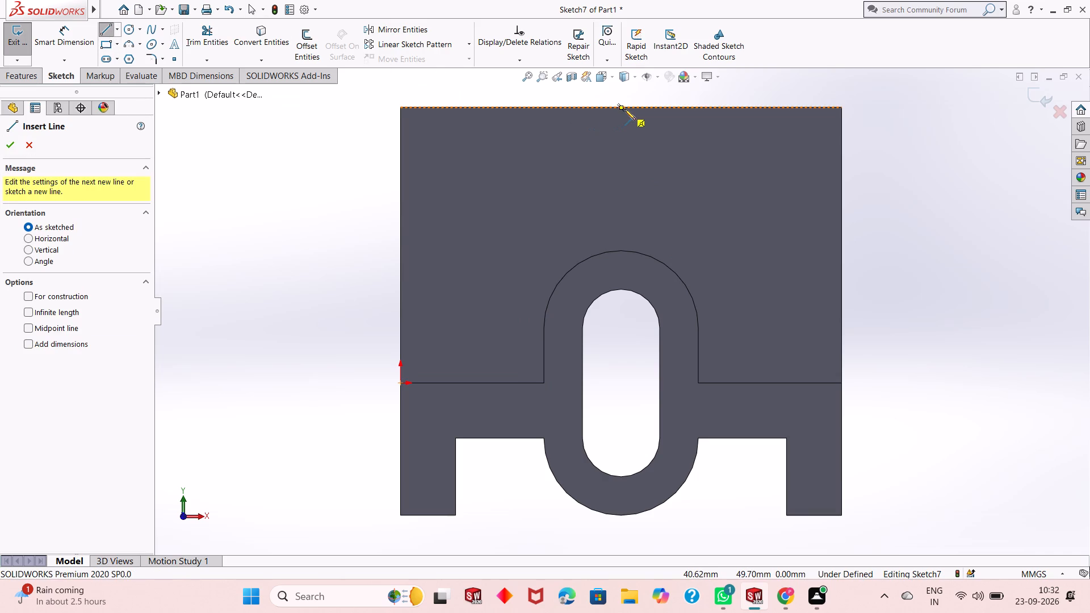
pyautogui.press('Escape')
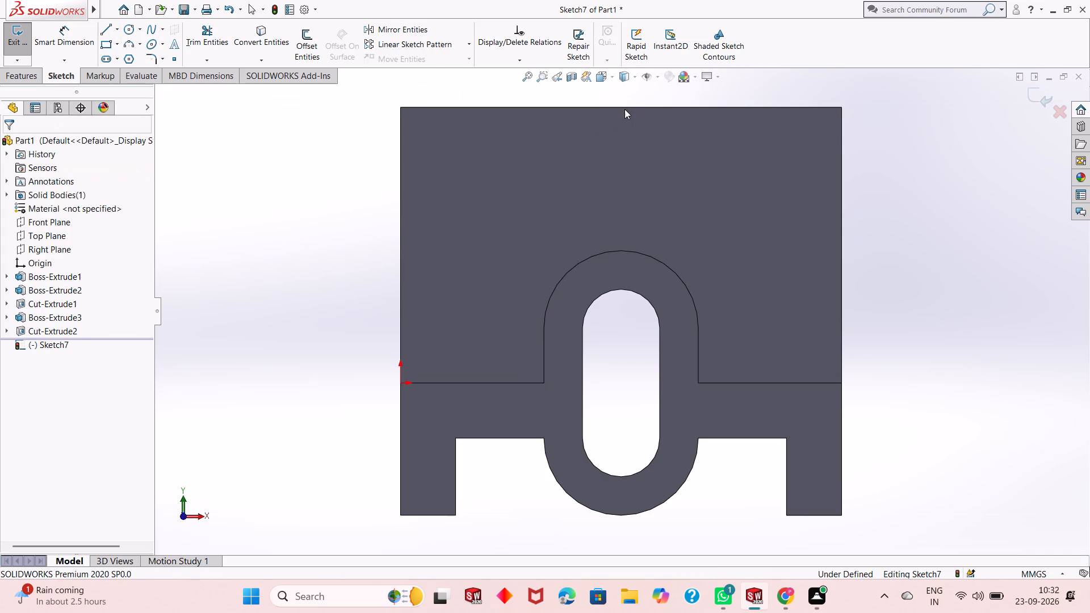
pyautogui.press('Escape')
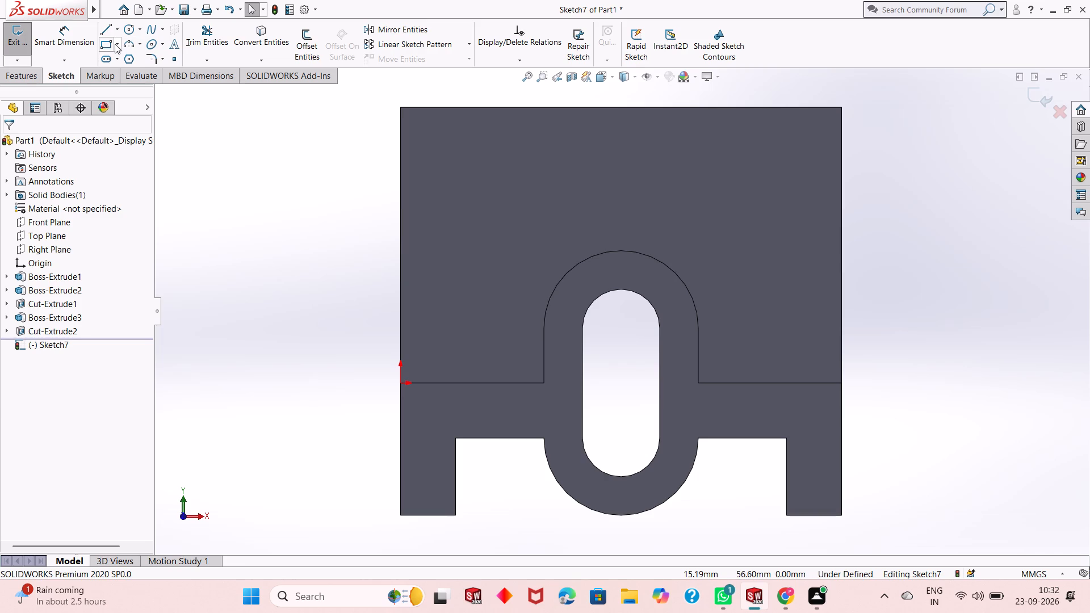
# Sketch a rectangle about 12.5 mm wide and 28.6 mm tall from the block's top edge down to the boss's rounded top.
pyautogui.click(108, 46)
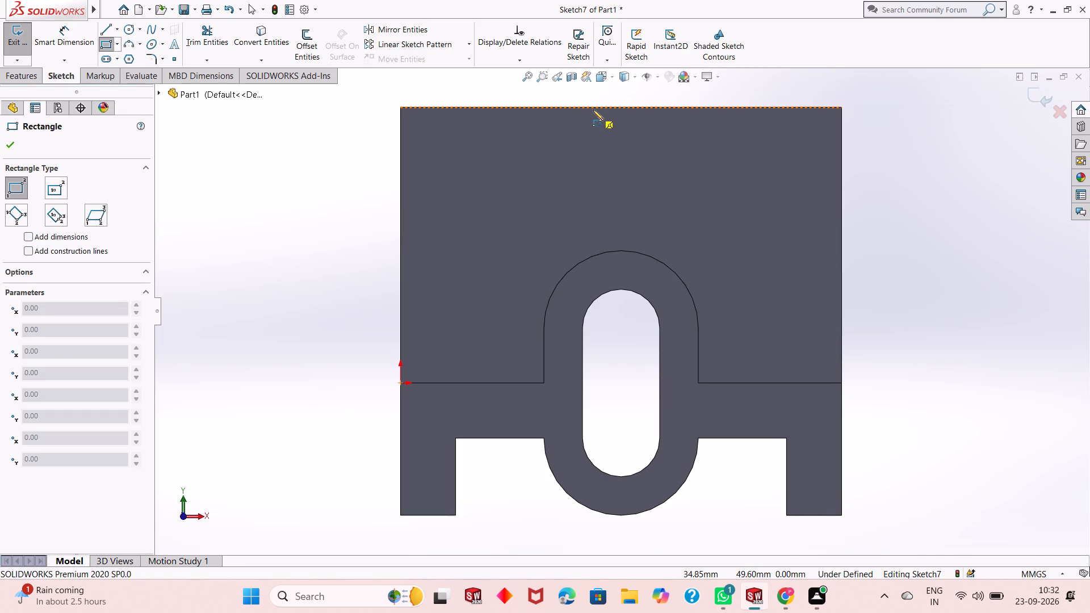
pyautogui.click(585, 108)
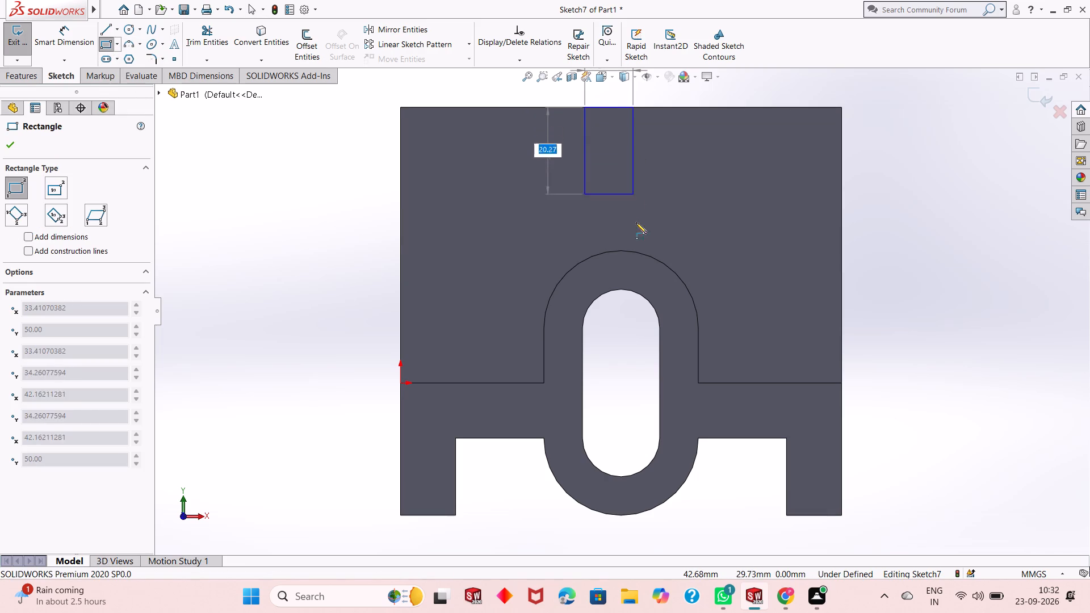
pyautogui.click(653, 265)
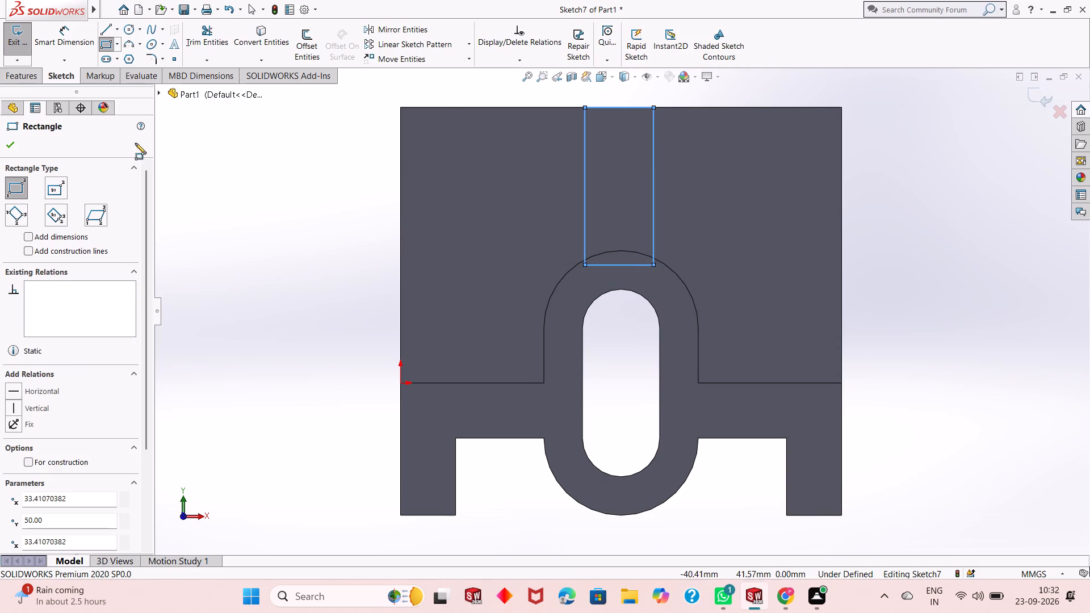
pyautogui.click(8, 149)
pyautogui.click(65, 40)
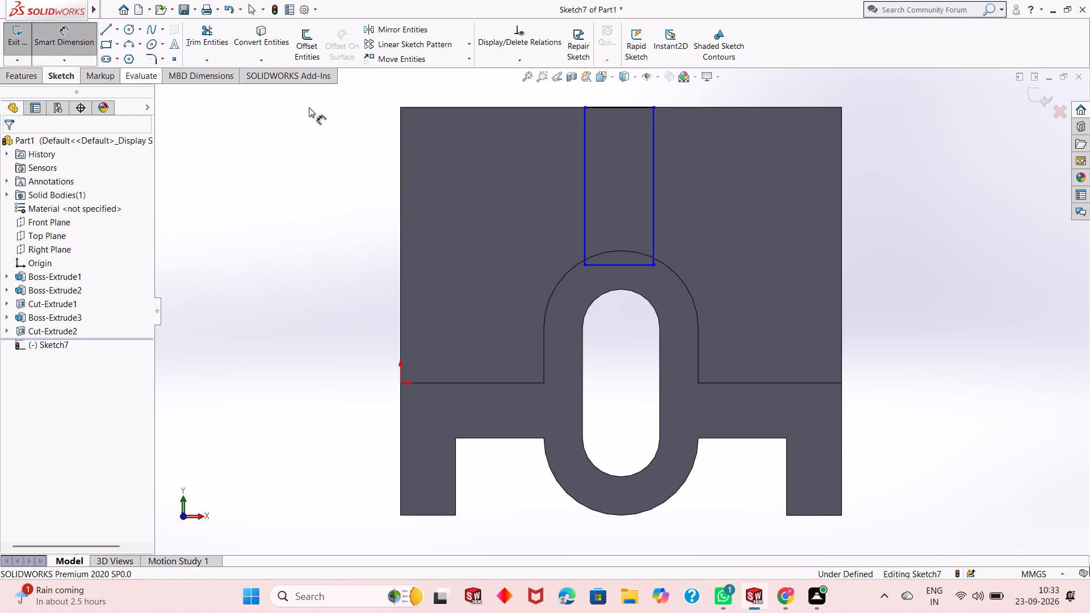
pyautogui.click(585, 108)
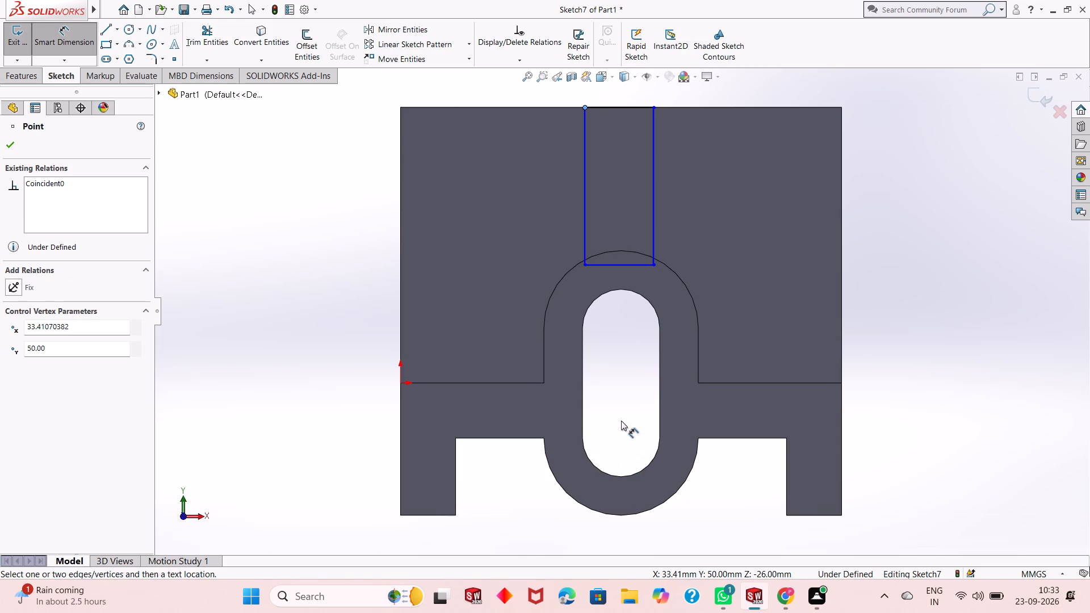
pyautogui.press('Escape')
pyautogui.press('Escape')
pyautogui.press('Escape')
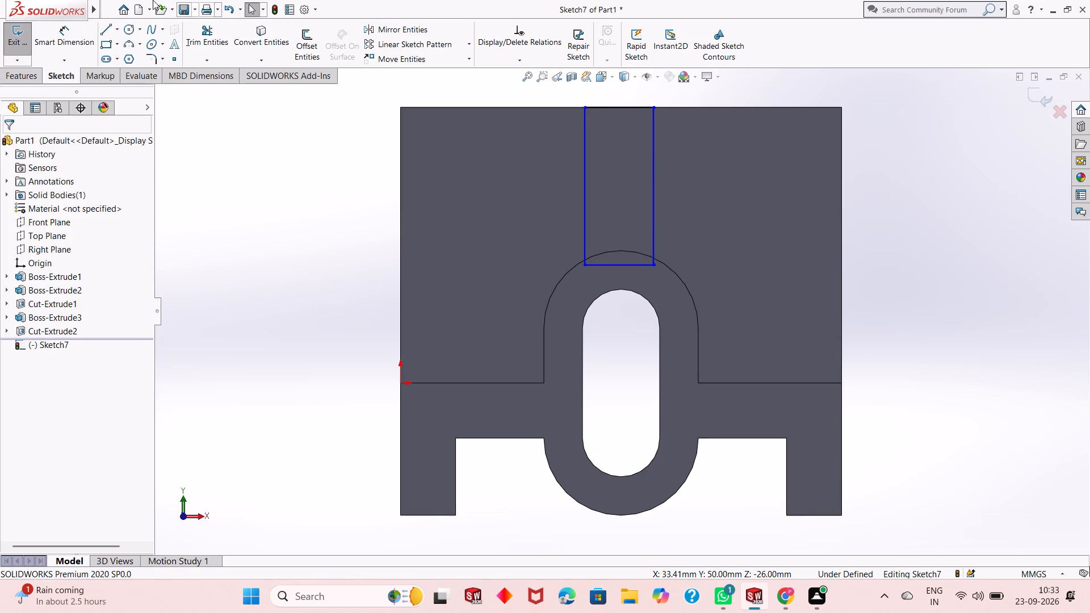
# Draw a vertical centerline from the bottom of the through slot to the centre of its lower arc.
pyautogui.click(118, 31)
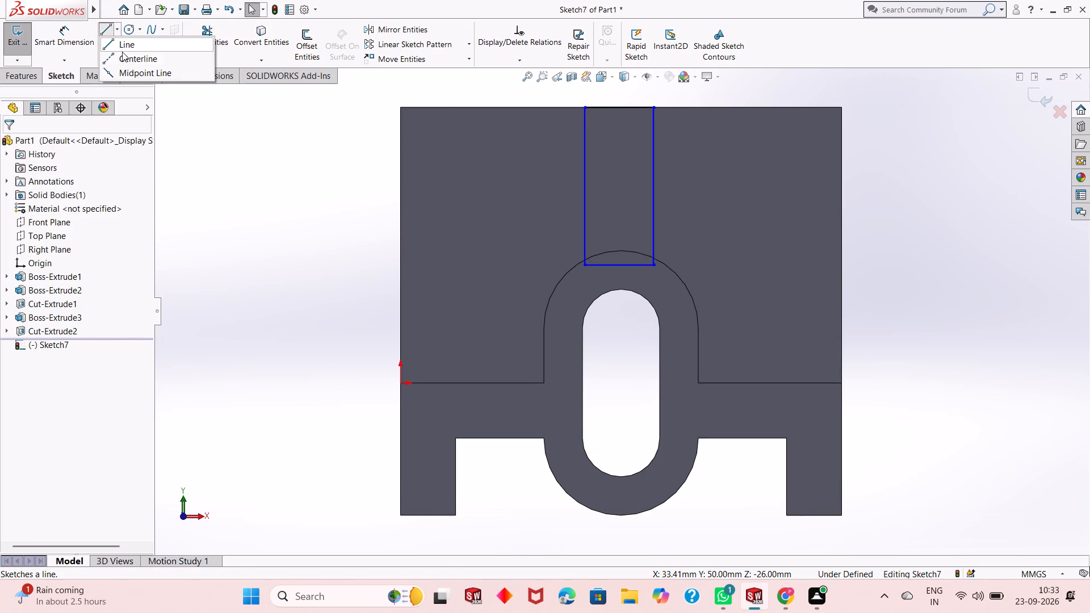
pyautogui.click(123, 54)
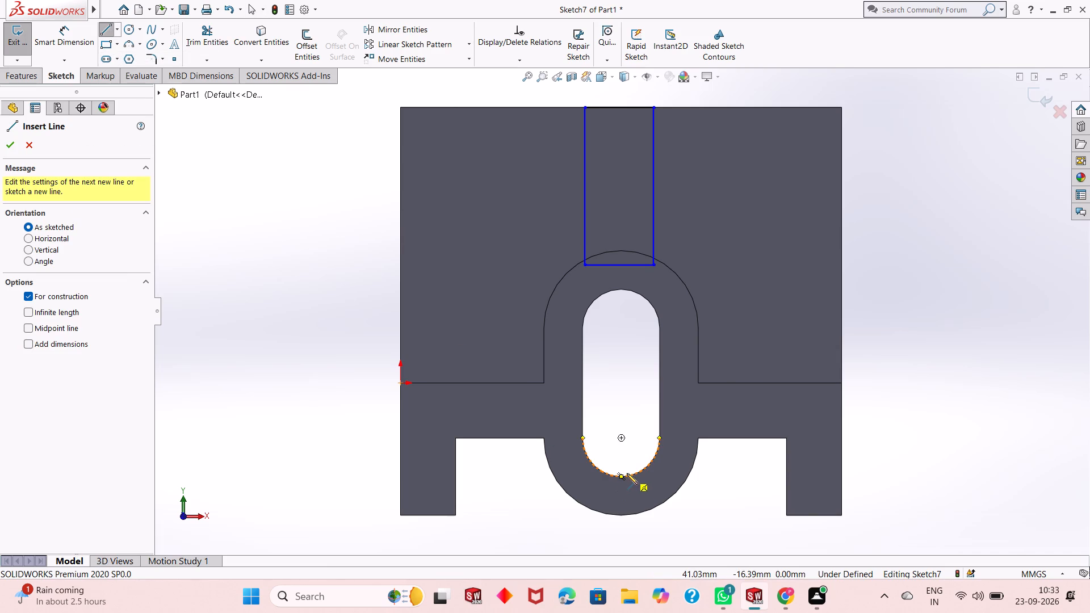
pyautogui.click(620, 478)
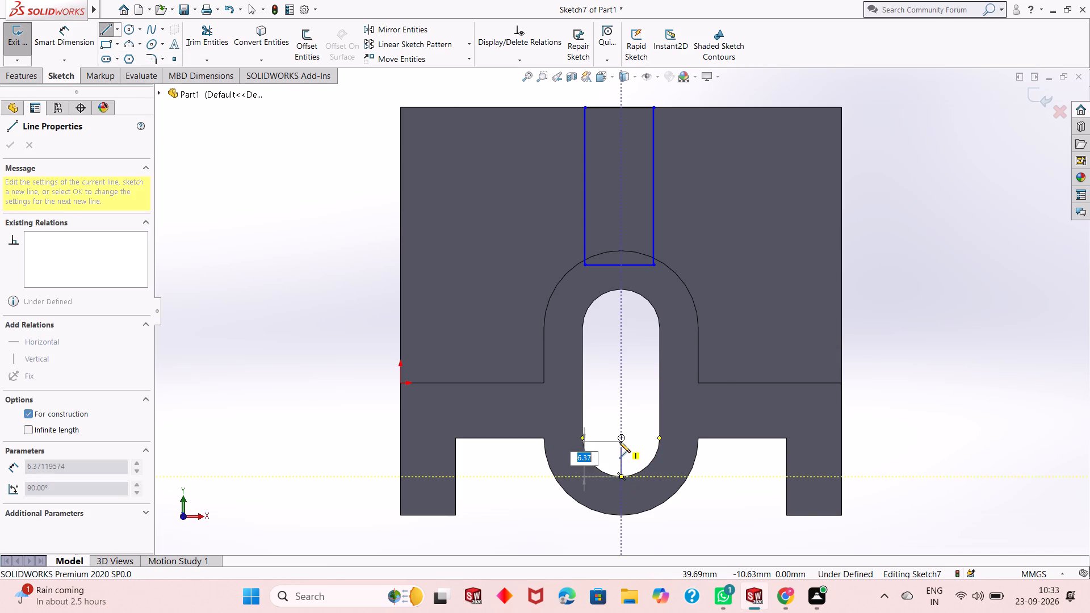
pyautogui.click(621, 438)
pyautogui.rightClick(565, 383)
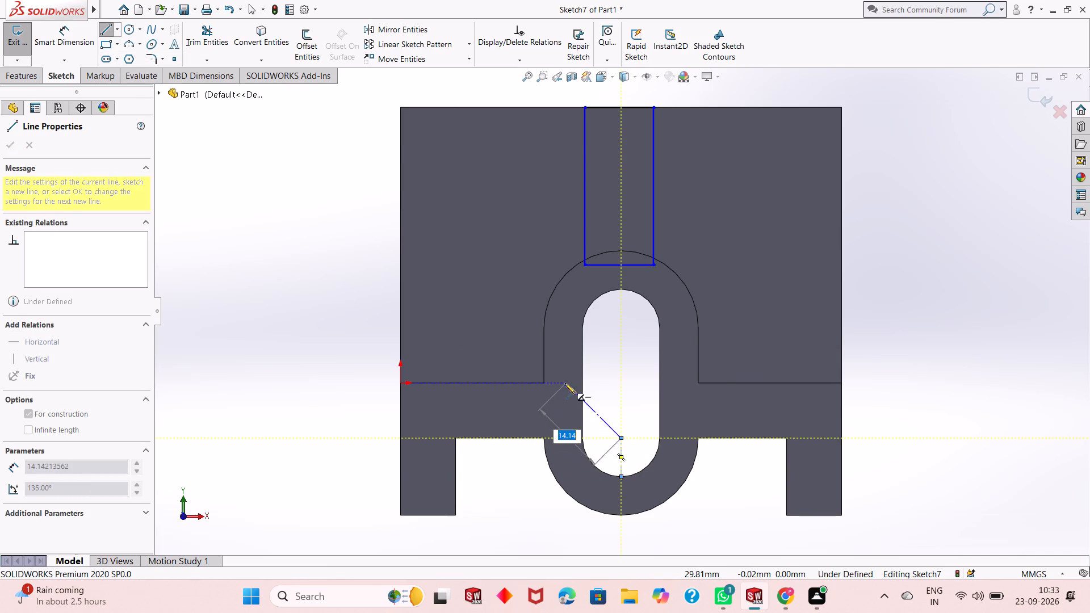
pyautogui.click(580, 389)
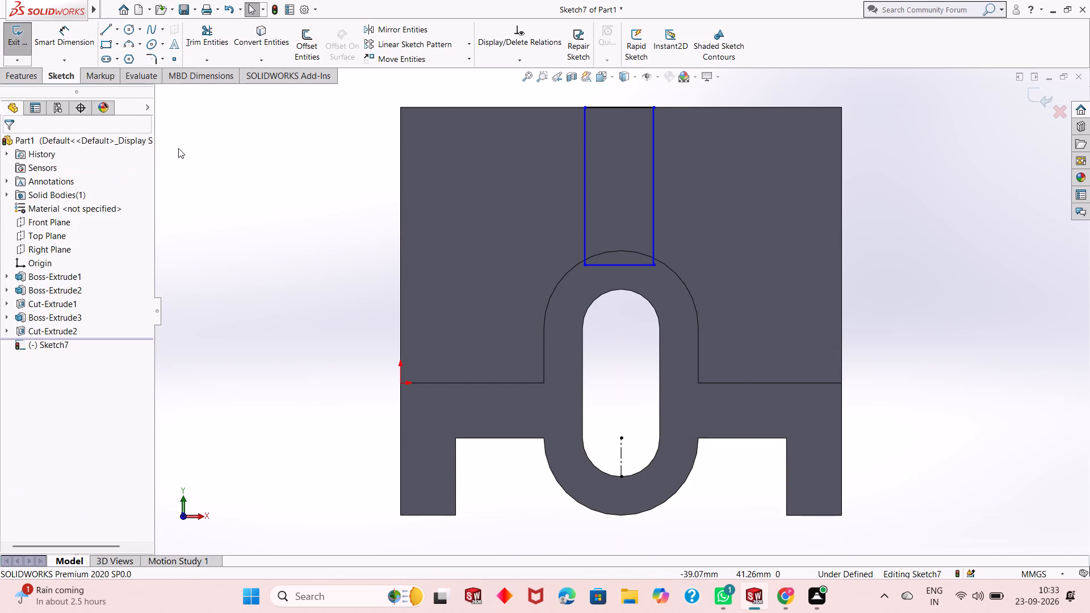
# Dimension the rectangle's left side 5 mm from the centerline and its width as 10 mm.
pyautogui.click(60, 42)
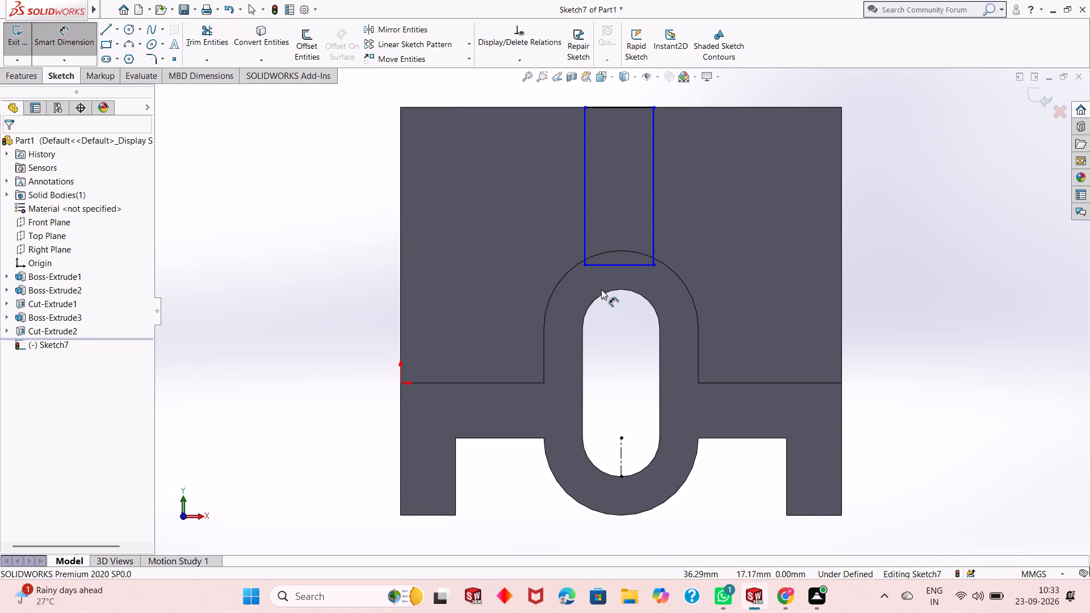
pyautogui.click(585, 264)
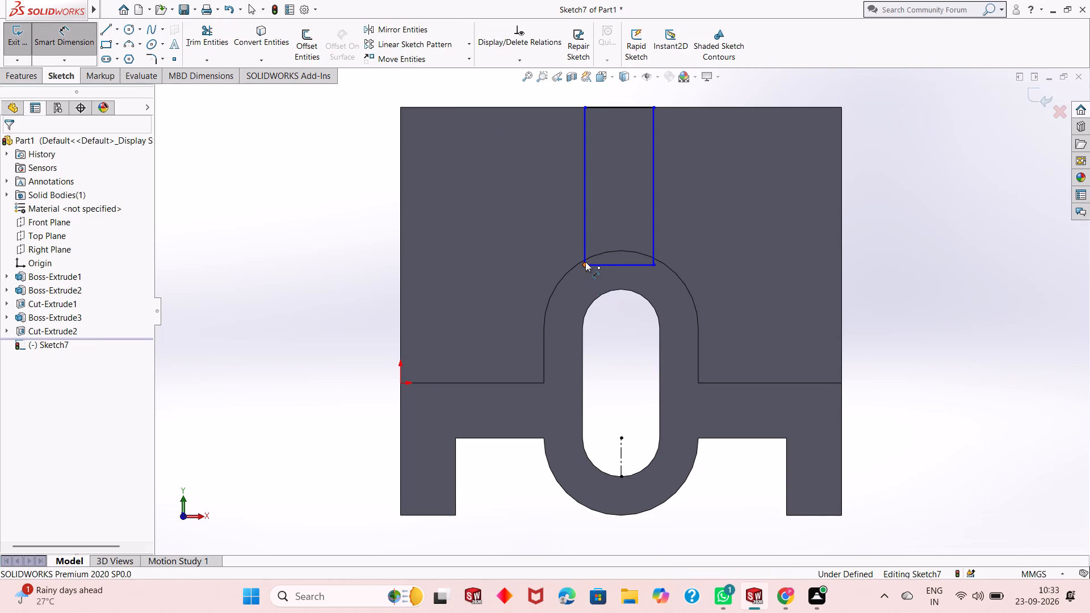
pyautogui.click(622, 476)
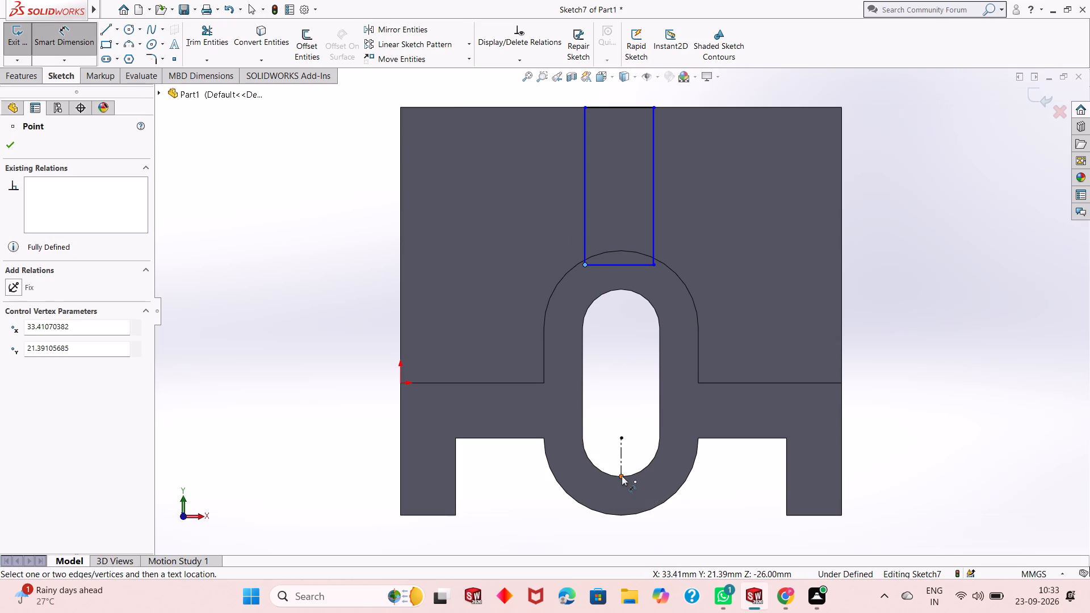
pyautogui.click(609, 541)
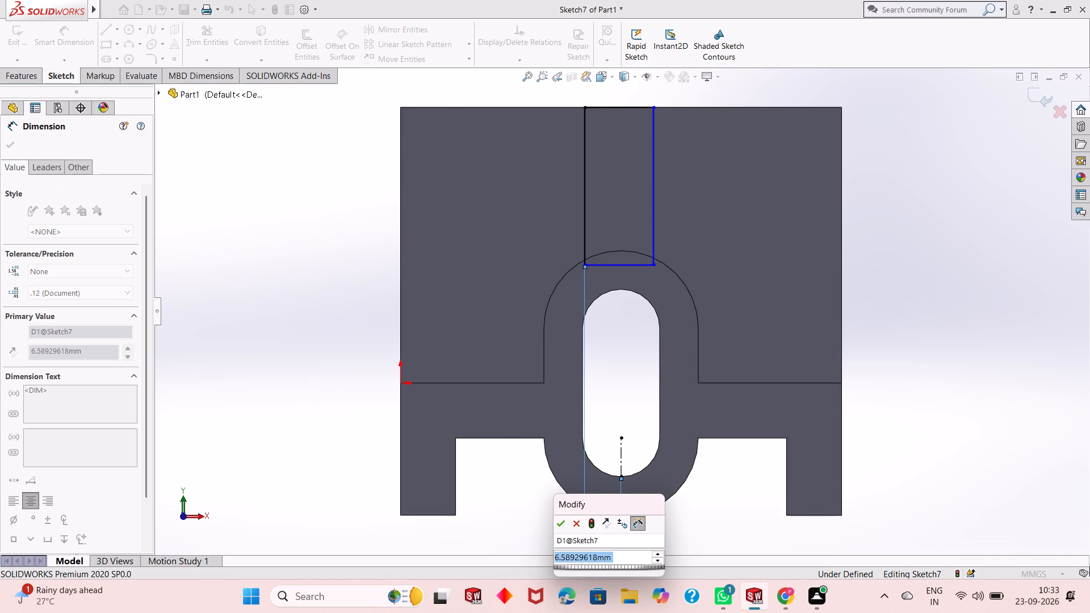
pyautogui.press('5')
pyautogui.press('Return')
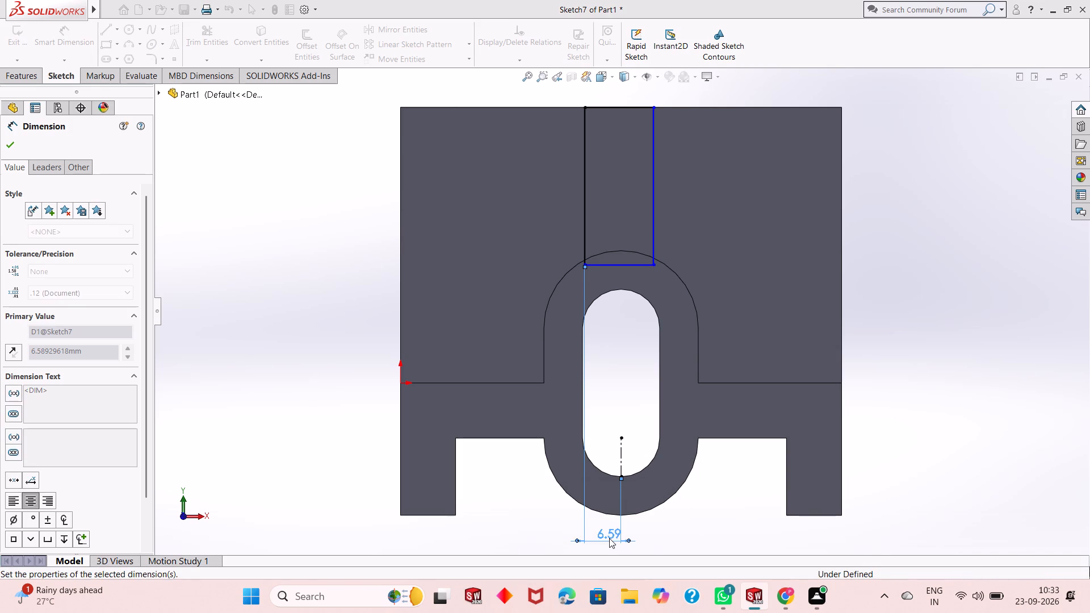
pyautogui.click(648, 262)
pyautogui.click(659, 548)
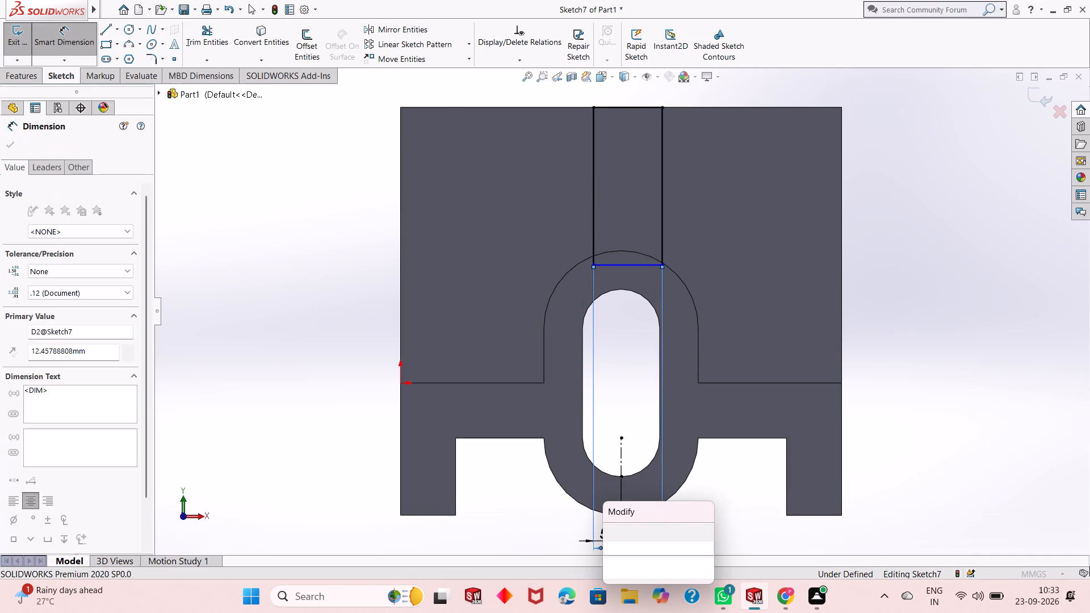
pyautogui.write('10')
pyautogui.press('Return')
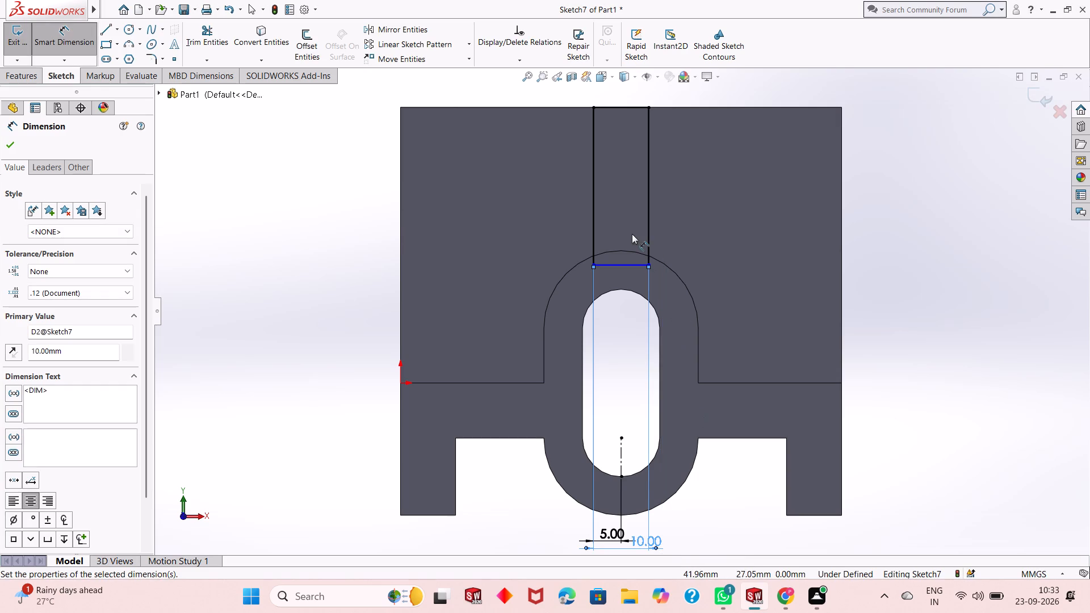
# Dimension the rectangle's height as 26 mm.
pyautogui.click(645, 196)
pyautogui.click(916, 172)
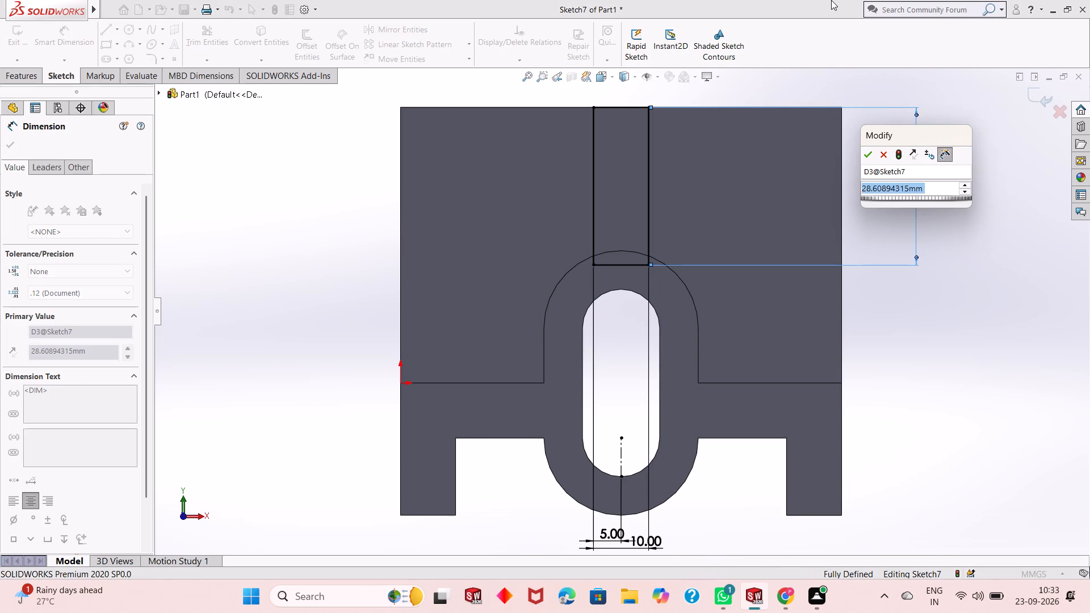
pyautogui.write('26')
pyautogui.press('Return')
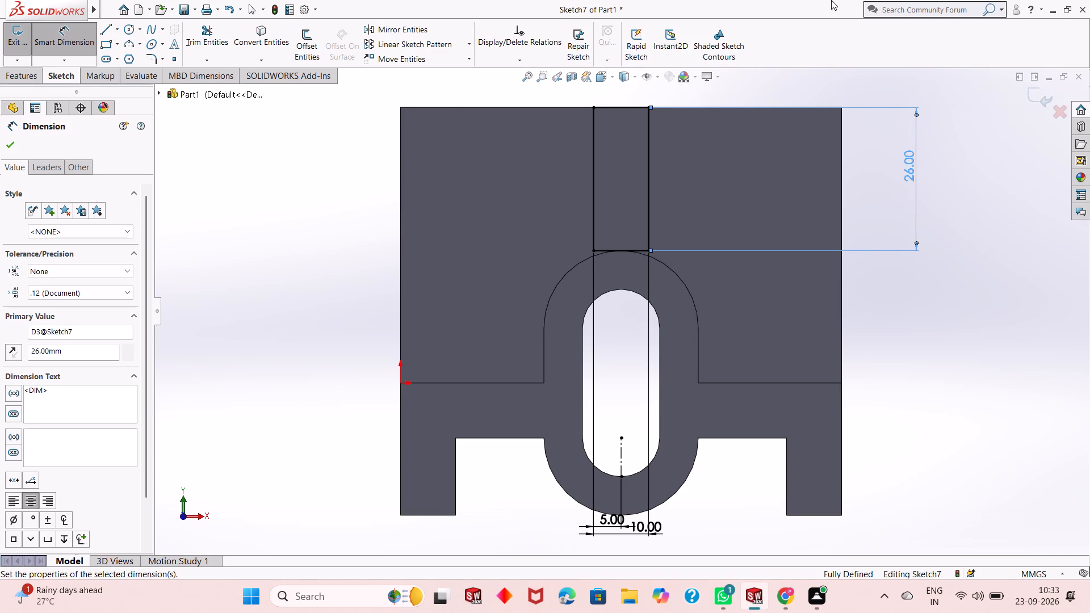
# Set the rectangle's height to 27 mm so its lower edge overlaps the boss.
pyautogui.doubleClick(913, 175)
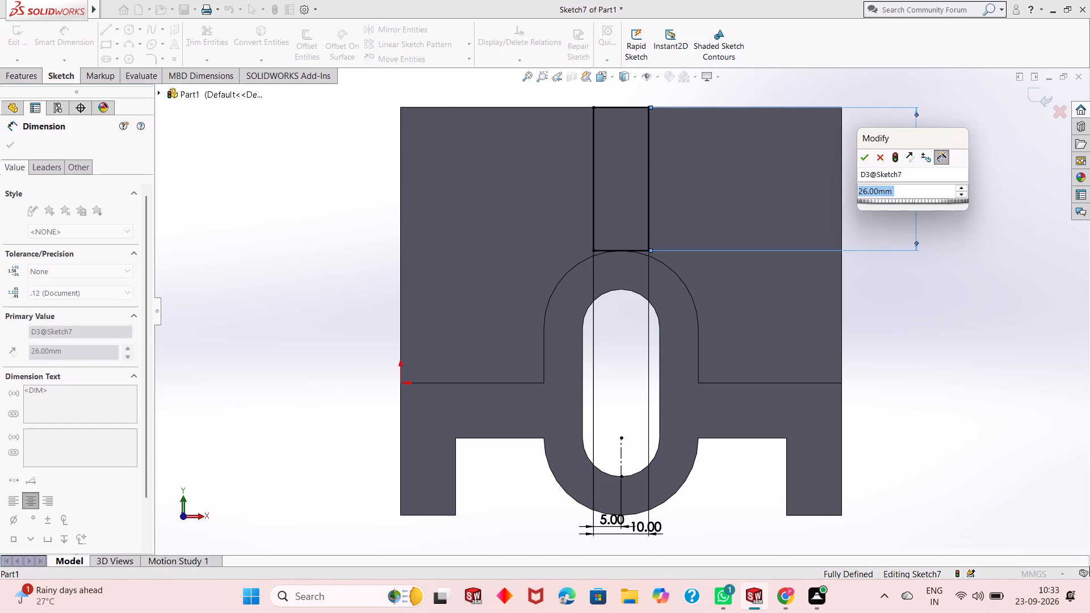
pyautogui.write('27')
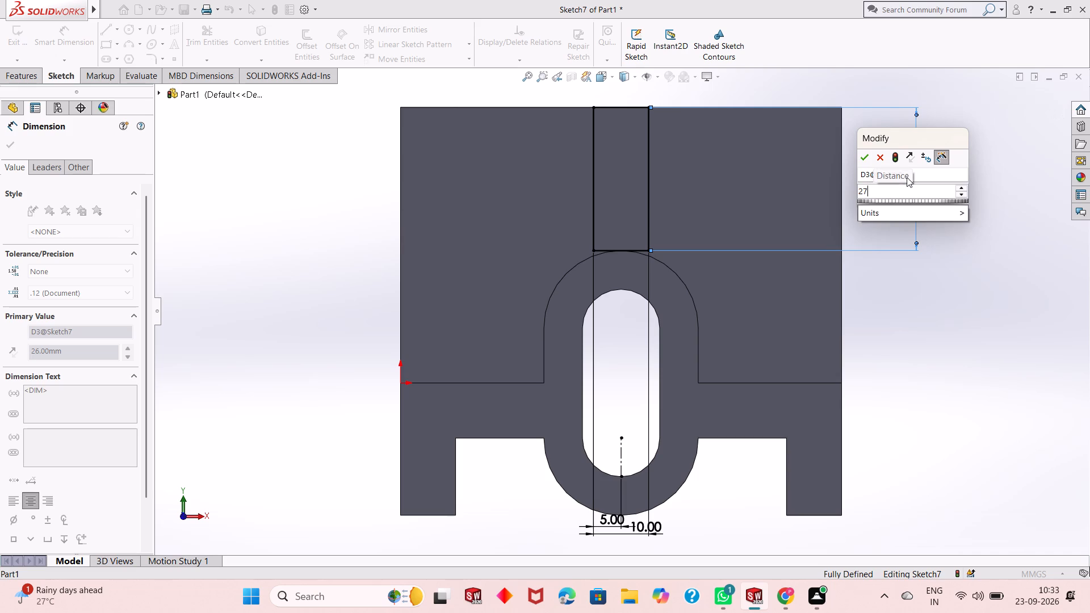
pyautogui.press('Return')
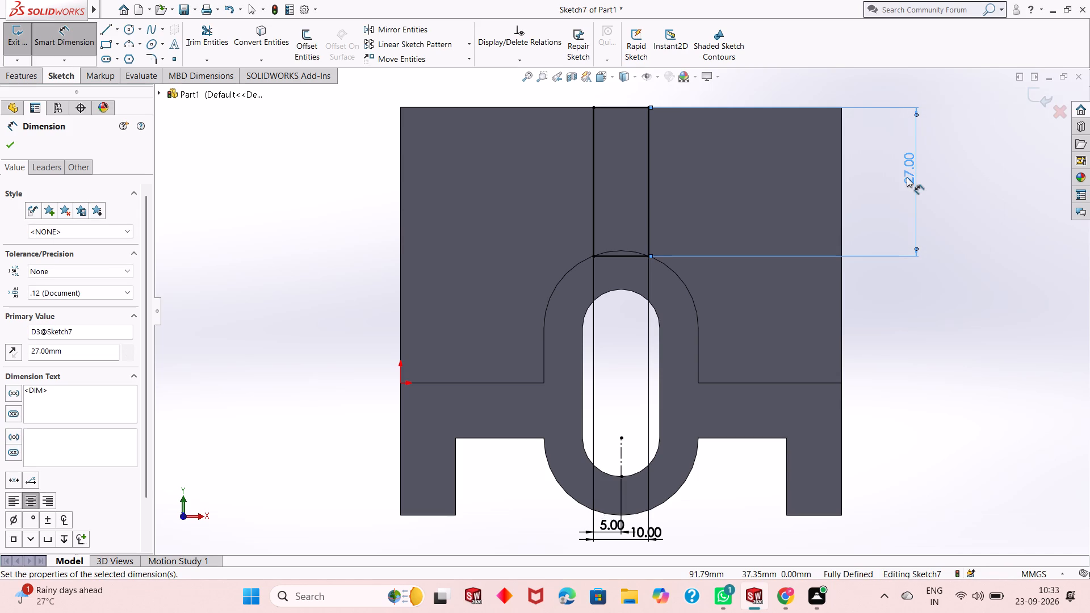
pyautogui.click(7, 144)
# Create a blind boss extrusion from the 10 mm wide rib rectangle over the slotted boss, with a depth of 25 mm.
pyautogui.scroll(-10, 655, 248)
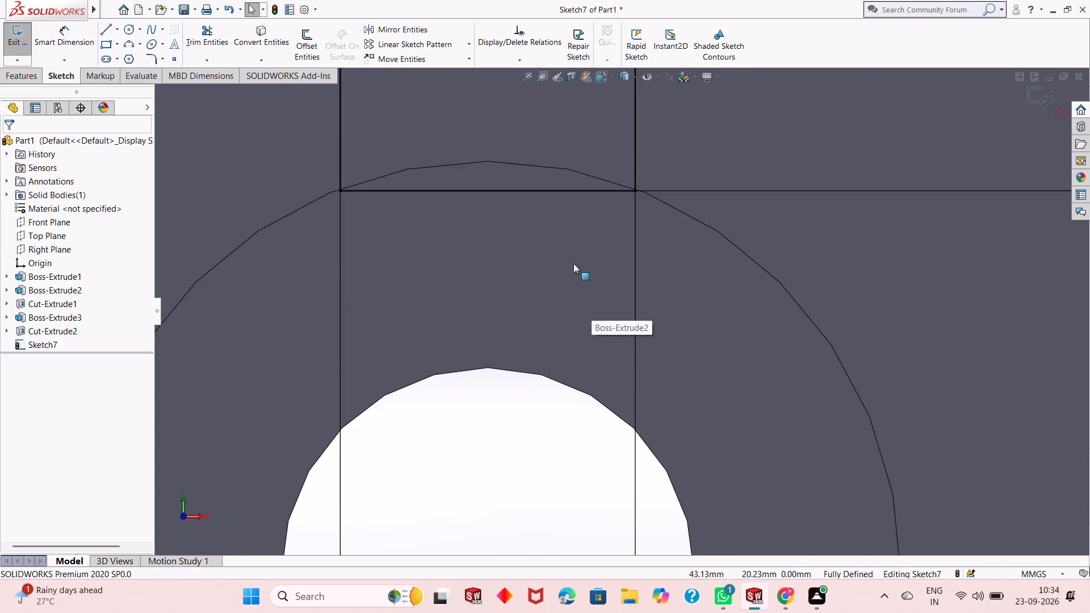
pyautogui.scroll(-2, 561, 246)
pyautogui.scroll(5, 561, 246)
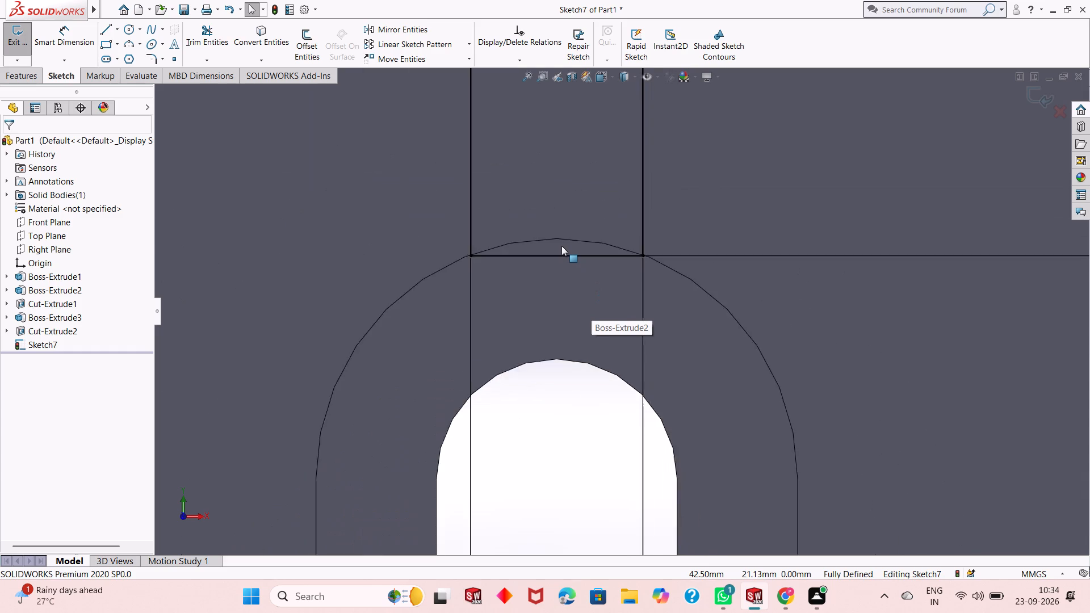
pyautogui.scroll(6, 561, 246)
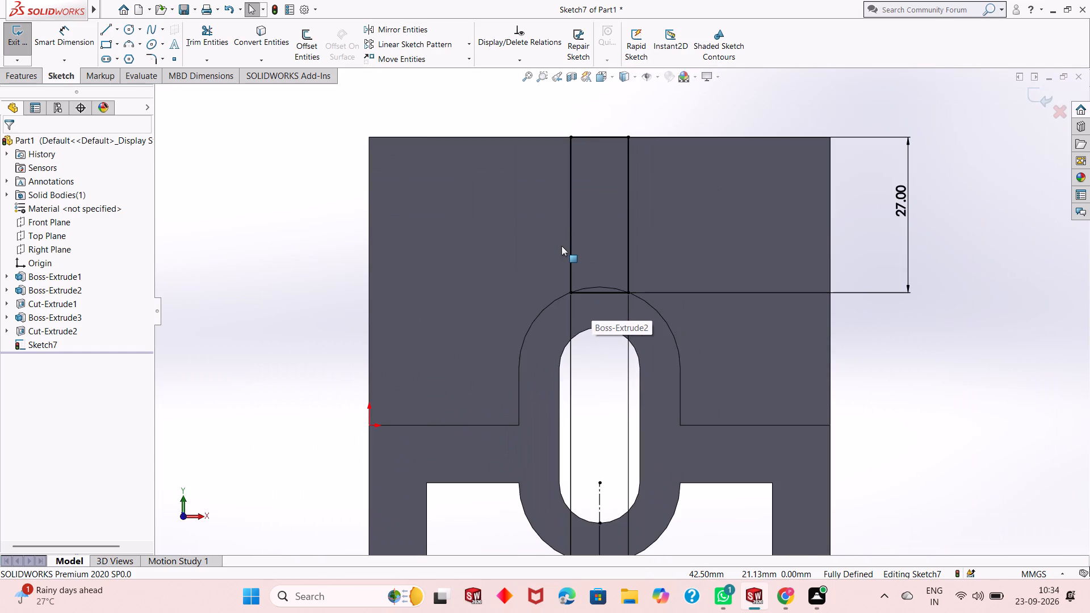
pyautogui.scroll(1, 561, 246)
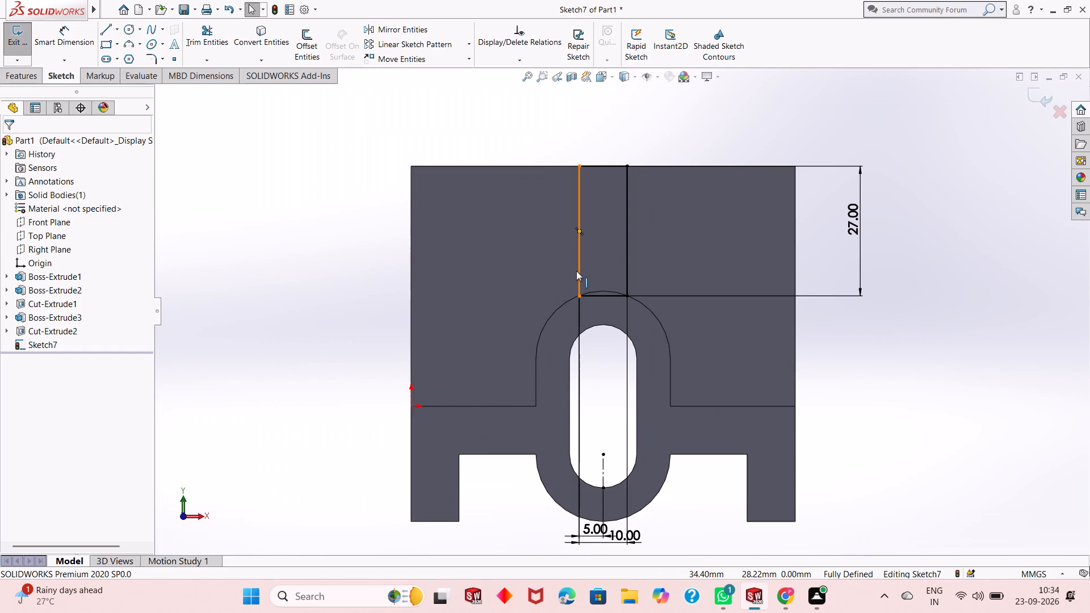
pyautogui.moveTo(633, 333); pyautogui.dragTo(686, 321, button='middle')
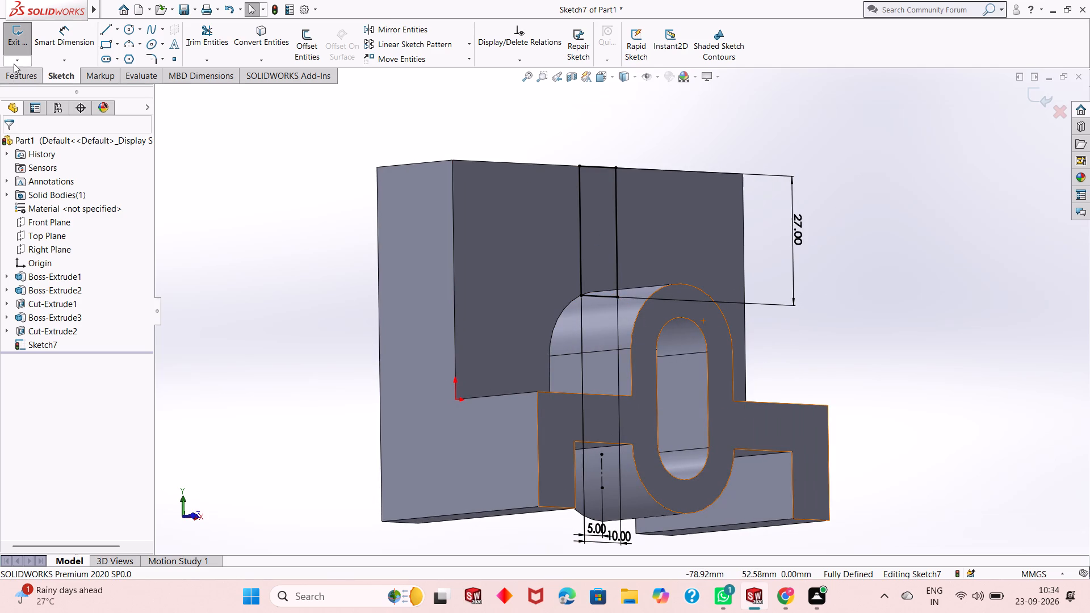
pyautogui.click(36, 72)
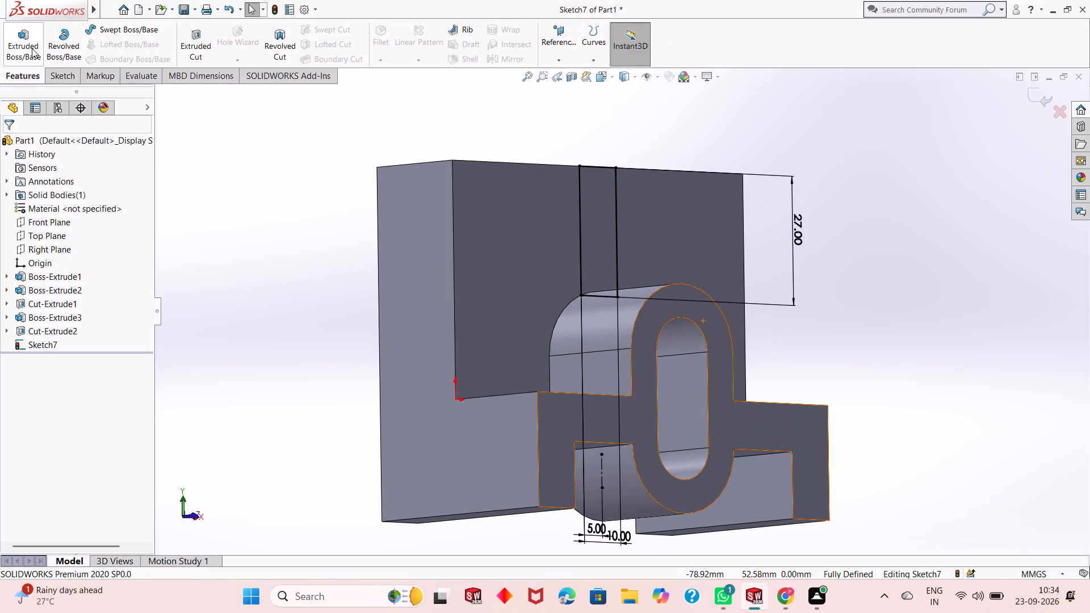
pyautogui.click(32, 48)
pyautogui.moveTo(593, 139); pyautogui.dragTo(610, 185, button='middle')
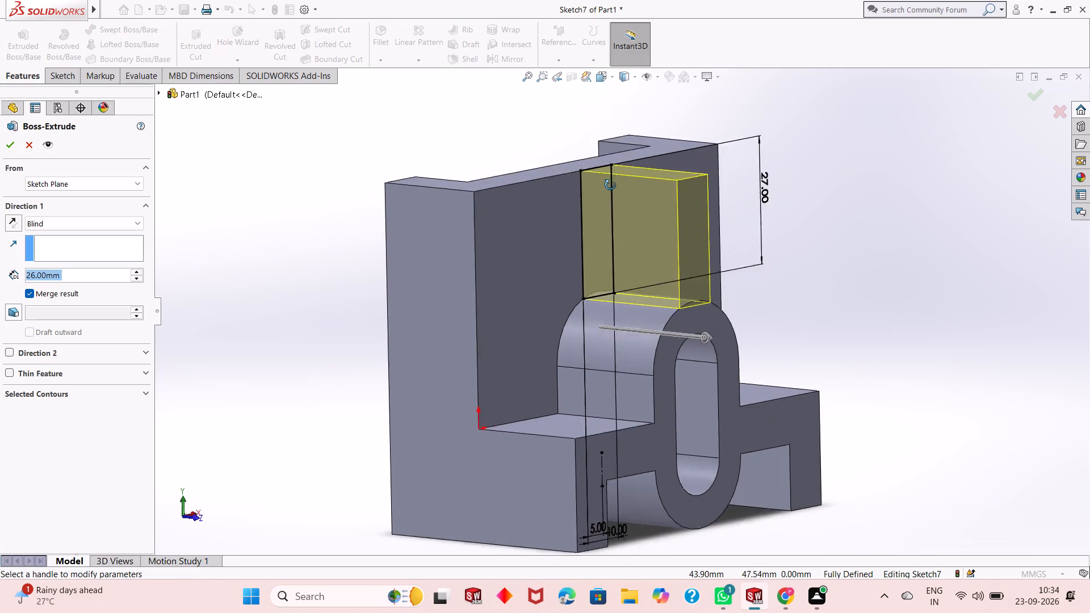
pyautogui.moveTo(610, 185); pyautogui.dragTo(610, 208, button='middle')
pyautogui.scroll(-4, 786, 363)
pyautogui.scroll(-2, 639, 336)
pyautogui.moveTo(577, 304); pyautogui.dragTo(583, 301, button='middle')
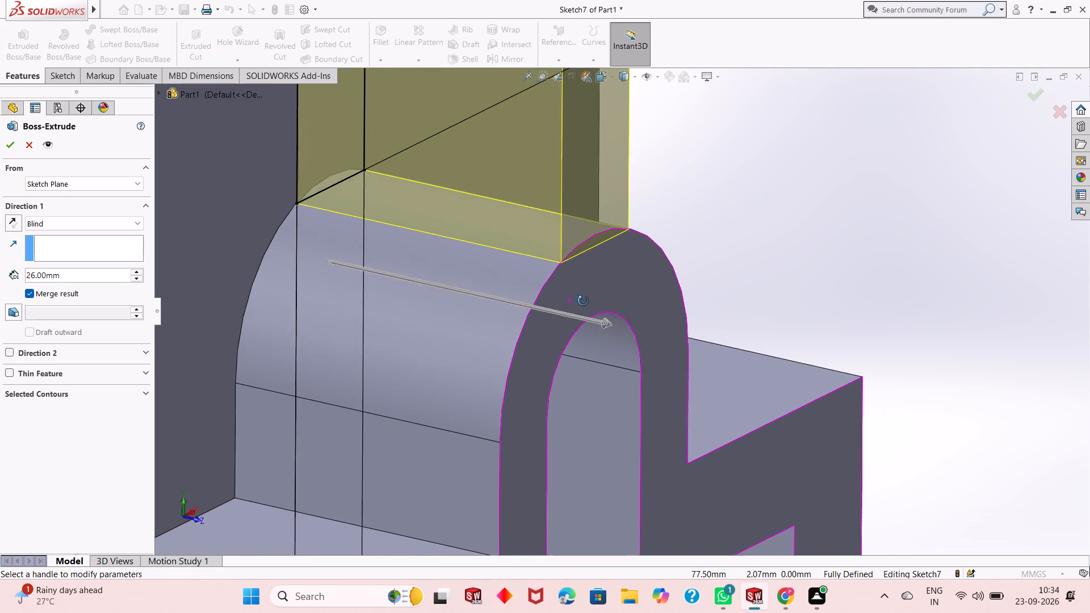
pyautogui.moveTo(583, 301); pyautogui.dragTo(596, 313, button='middle')
pyautogui.doubleClick(83, 280)
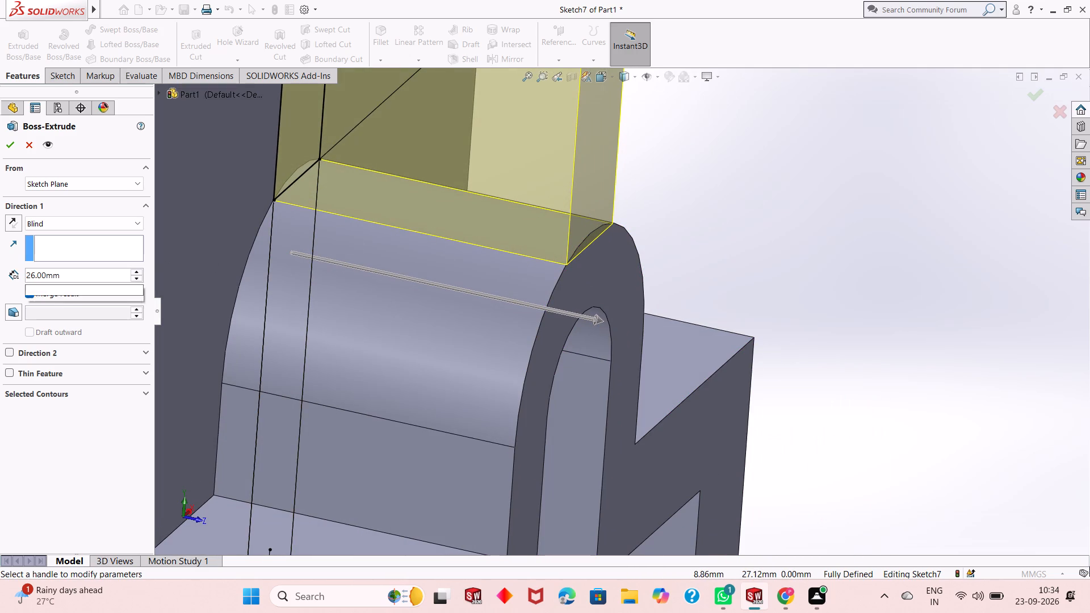
pyautogui.write('25')
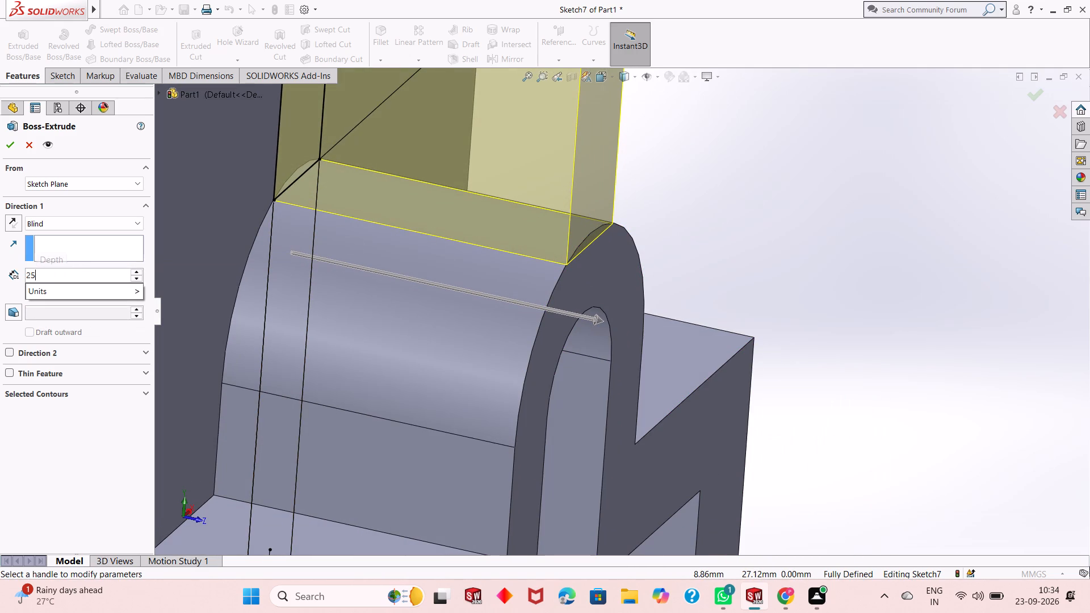
pyautogui.press('Return')
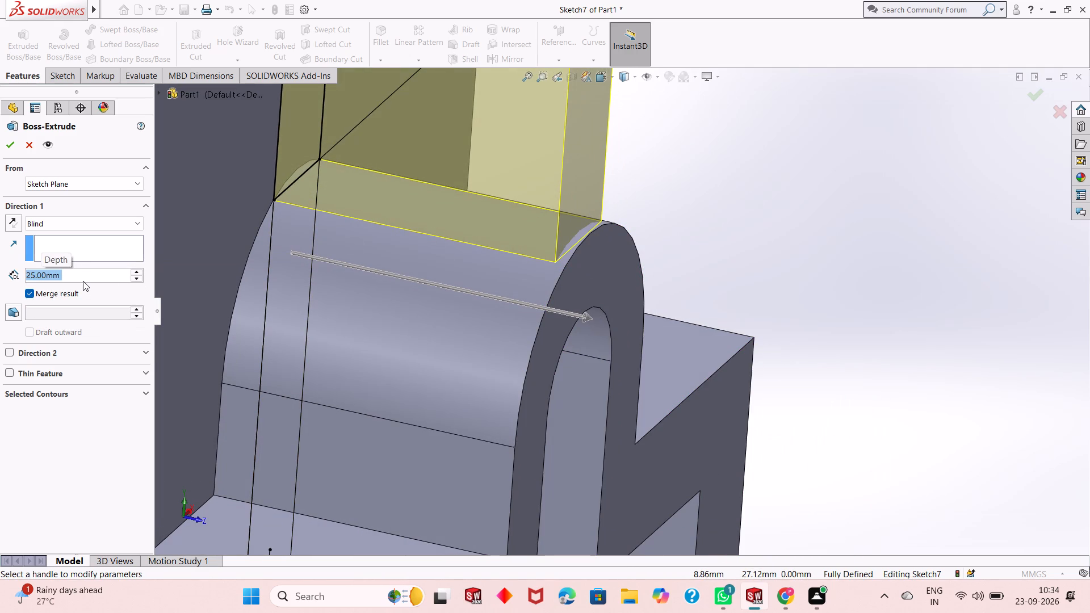
# Set the rib's extrusion depth to 26 mm so it ends flush with the slotted boss's front face, and complete it.
pyautogui.scroll(-2, 592, 177)
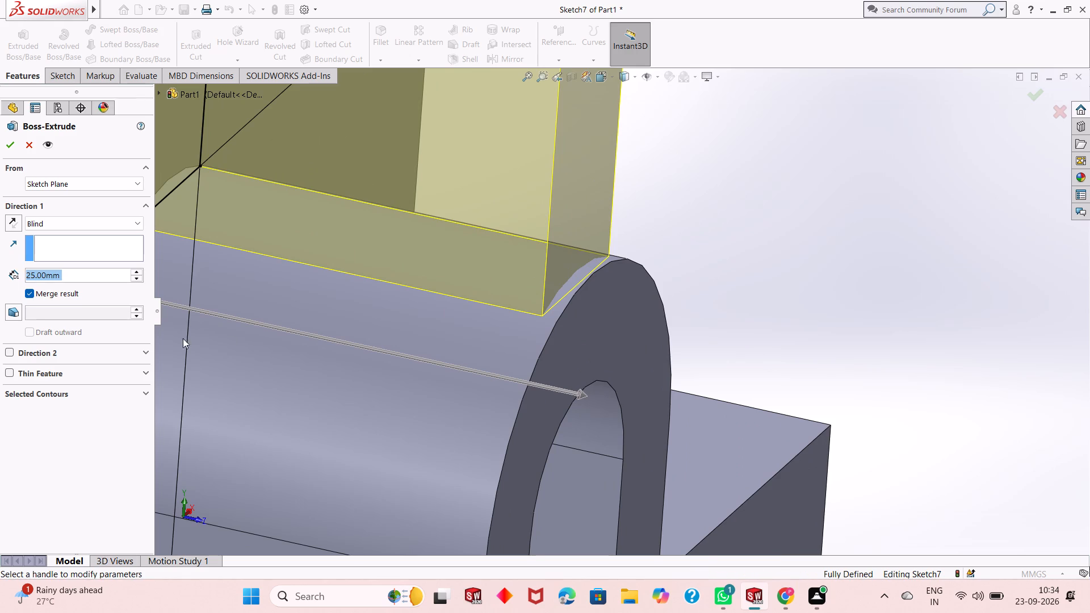
pyautogui.write('26')
pyautogui.press('Return')
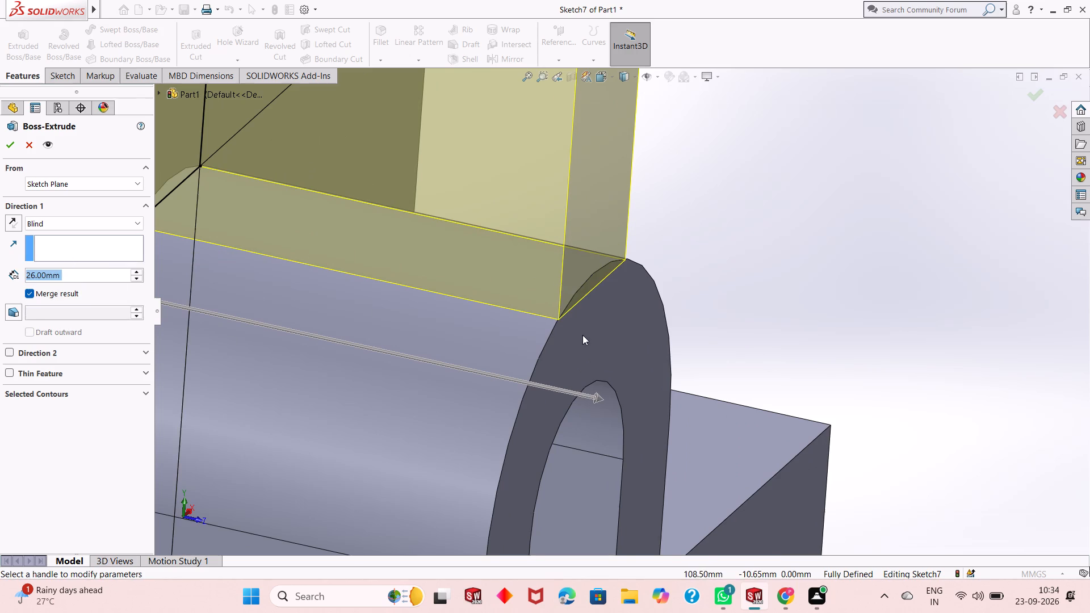
pyautogui.scroll(-1, 584, 337)
pyautogui.moveTo(584, 338); pyautogui.dragTo(609, 241, button='middle')
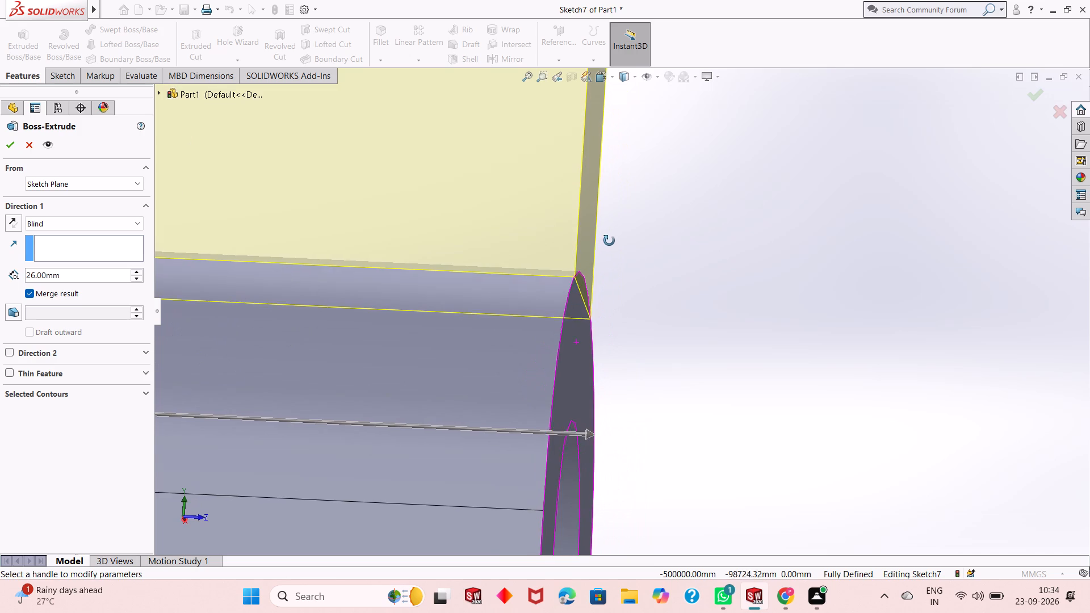
pyautogui.moveTo(609, 241); pyautogui.dragTo(597, 313, button='middle')
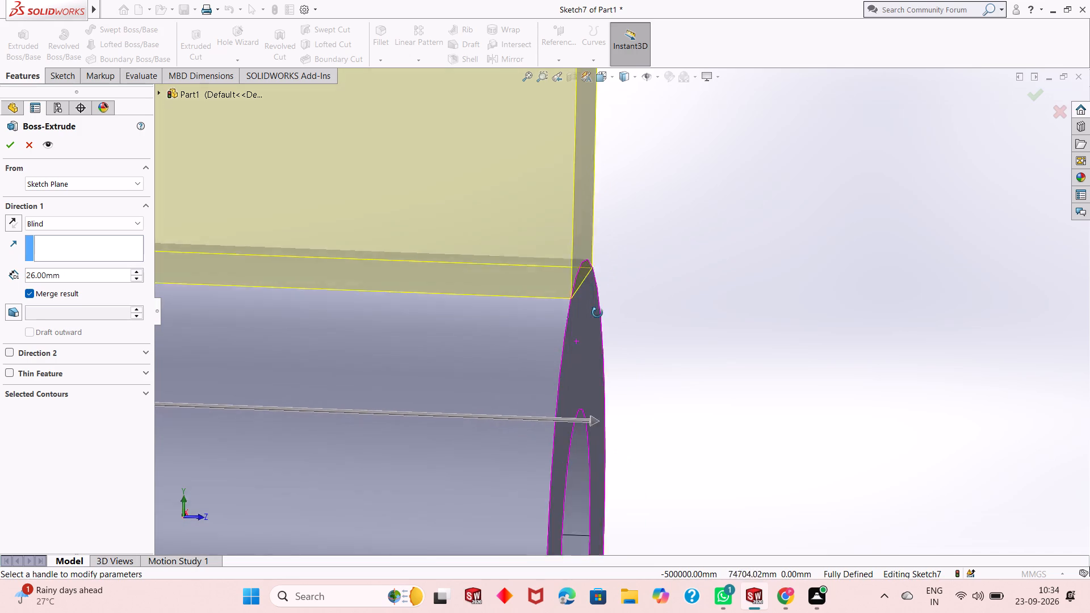
pyautogui.moveTo(597, 313); pyautogui.dragTo(567, 325, button='middle')
pyautogui.scroll(3, 567, 325)
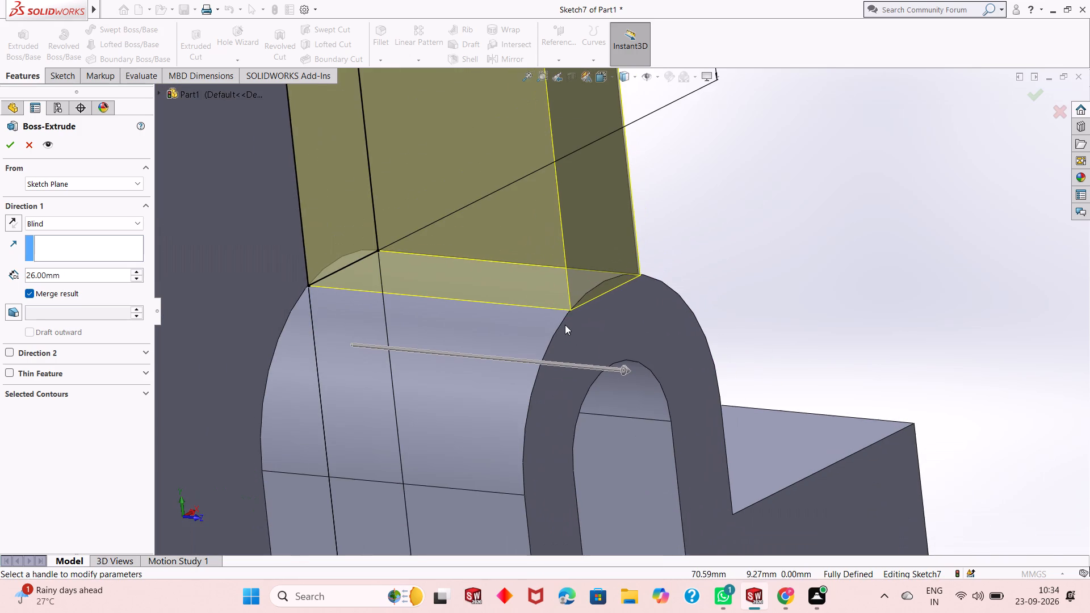
pyautogui.click(10, 144)
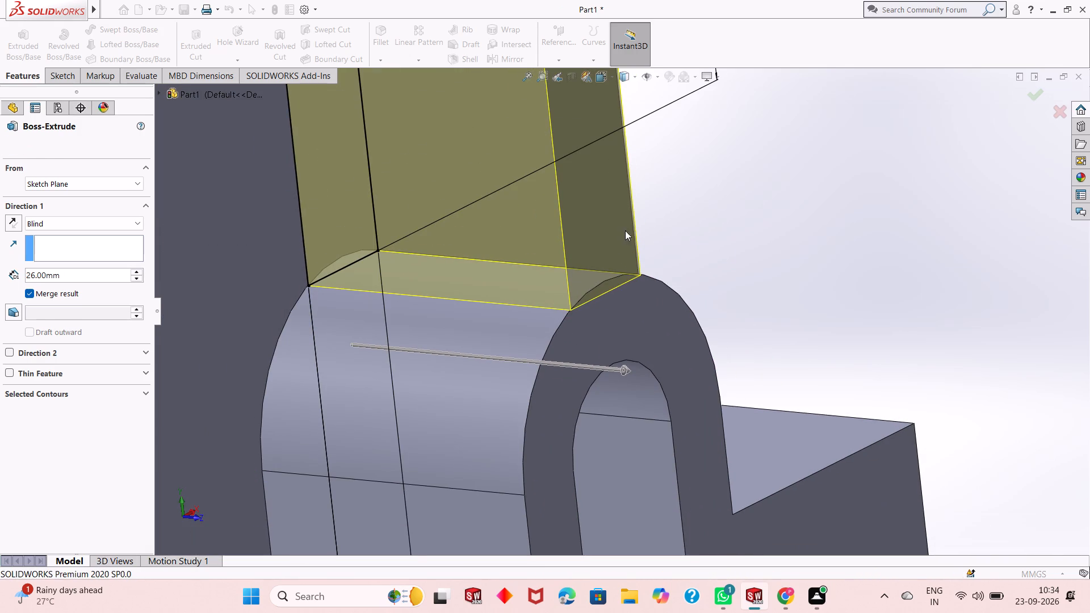
pyautogui.click(854, 233)
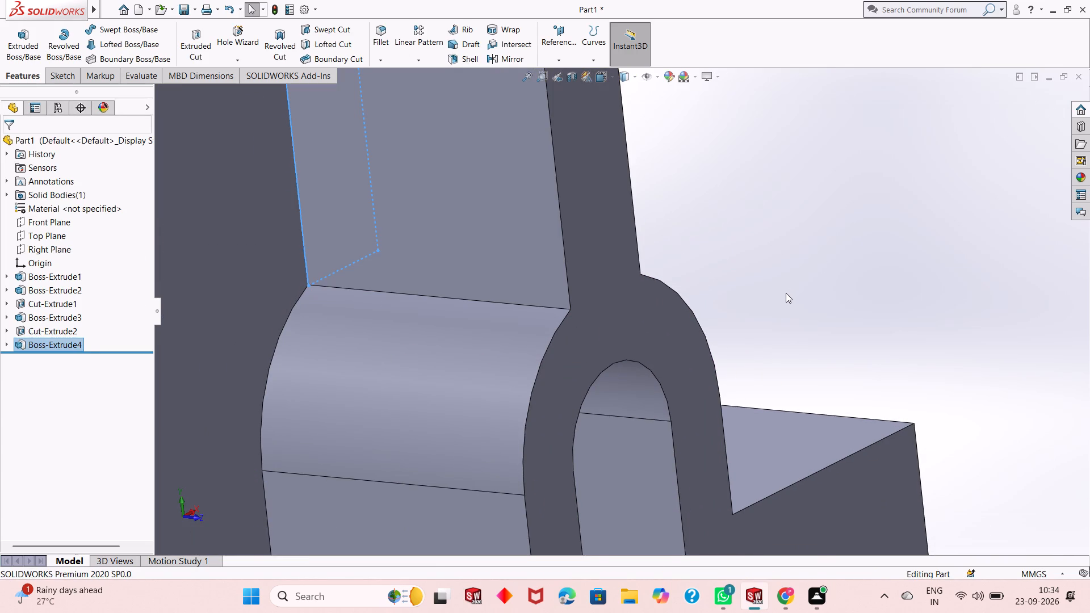
# On the rib's side face, sketch a diagonal line from its top corner at the block to its lower front corner at the boss.
pyautogui.scroll(3, 774, 311)
pyautogui.scroll(2, 740, 345)
pyautogui.moveTo(736, 338); pyautogui.dragTo(753, 306, button='middle')
pyautogui.moveTo(722, 246); pyautogui.dragTo(702, 331, button='middle')
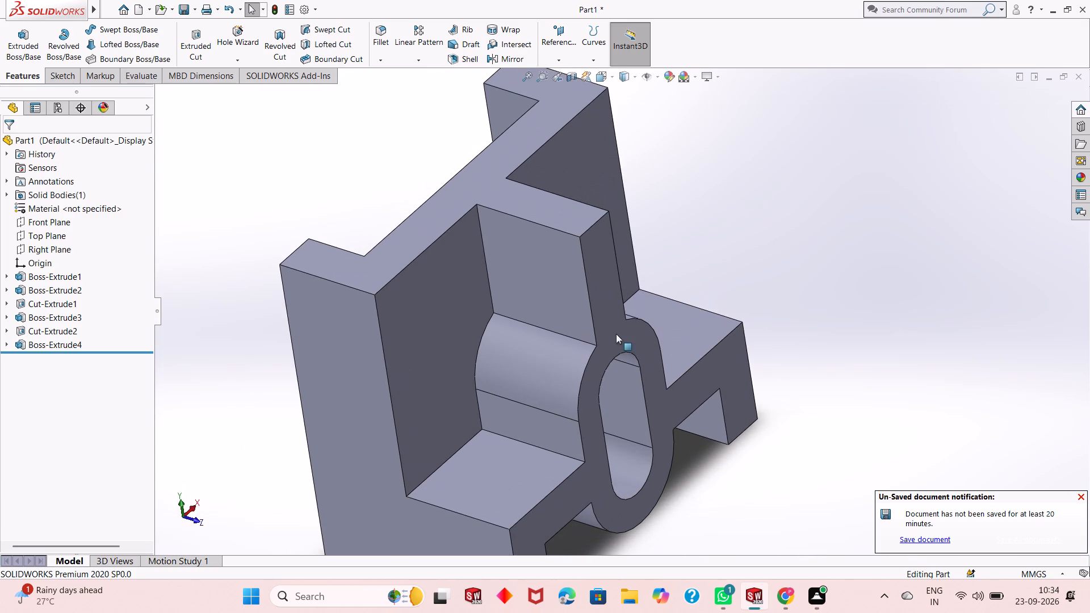
pyautogui.click(571, 255)
pyautogui.click(617, 226)
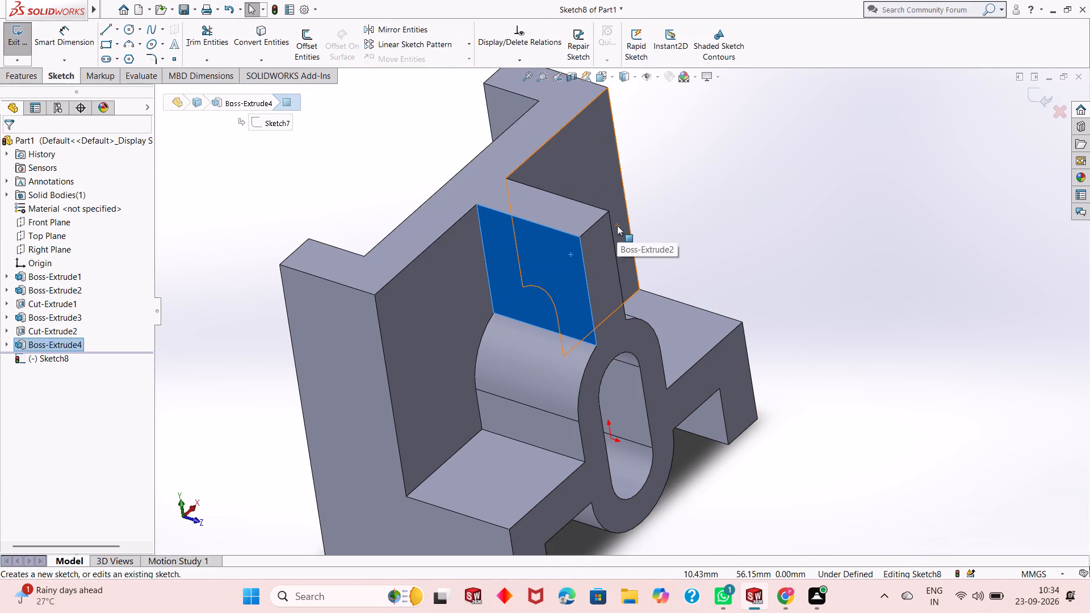
pyautogui.hotkey('ctrl', '8')
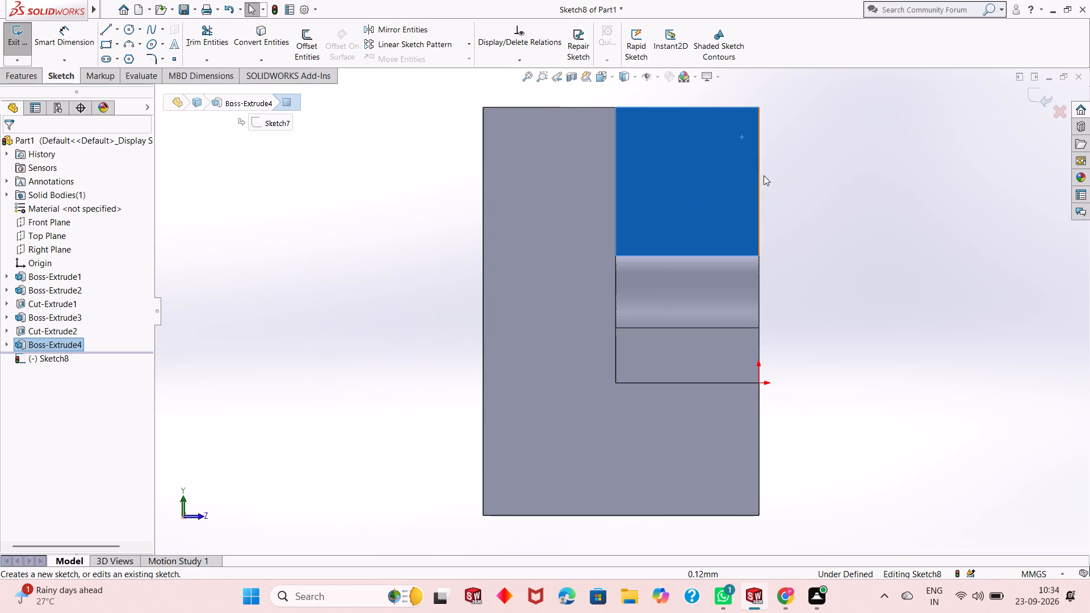
pyautogui.click(798, 184)
pyautogui.scroll(-1, 802, 159)
pyautogui.scroll(2, 698, 202)
pyautogui.scroll(-2, 719, 166)
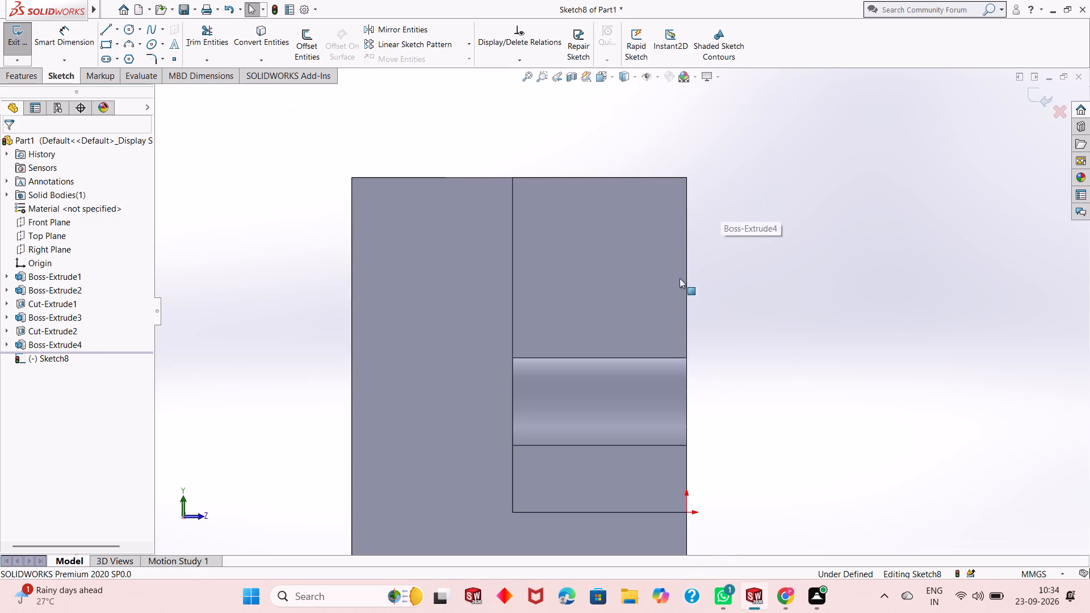
pyautogui.click(99, 30)
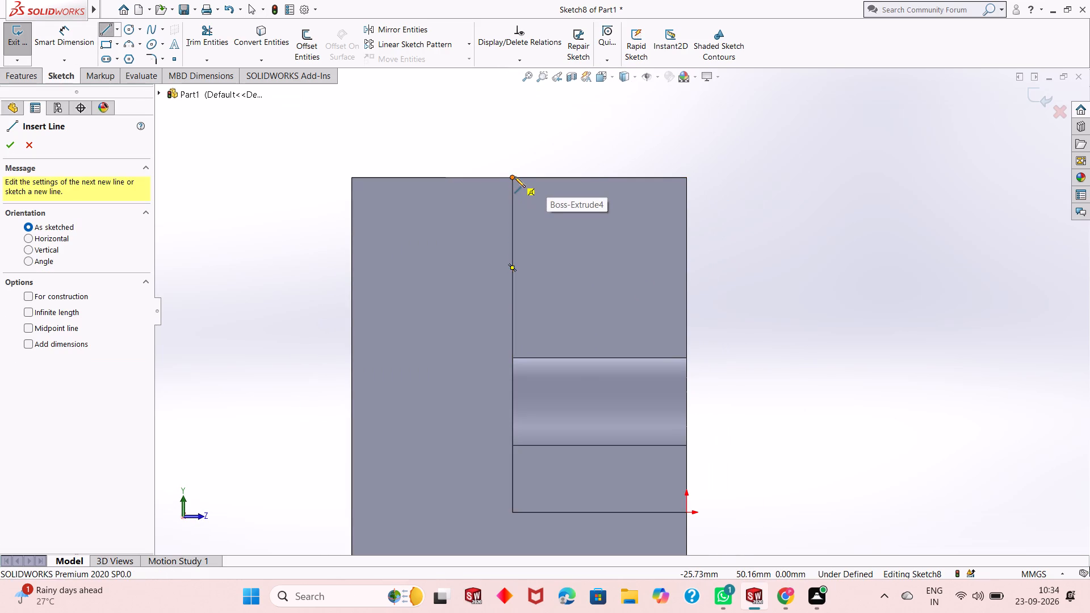
pyautogui.click(514, 177)
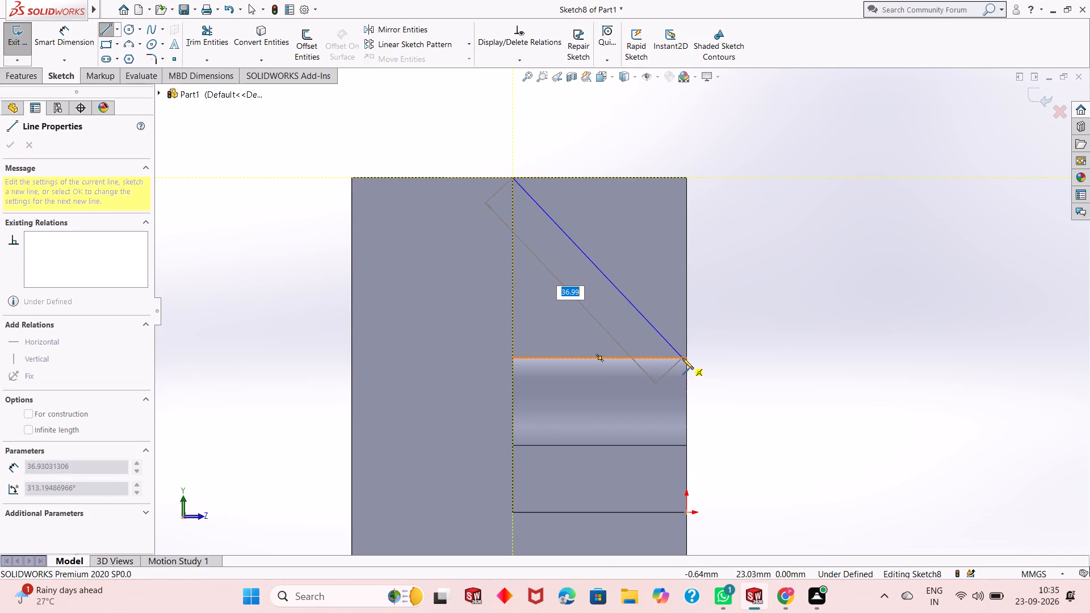
pyautogui.click(687, 358)
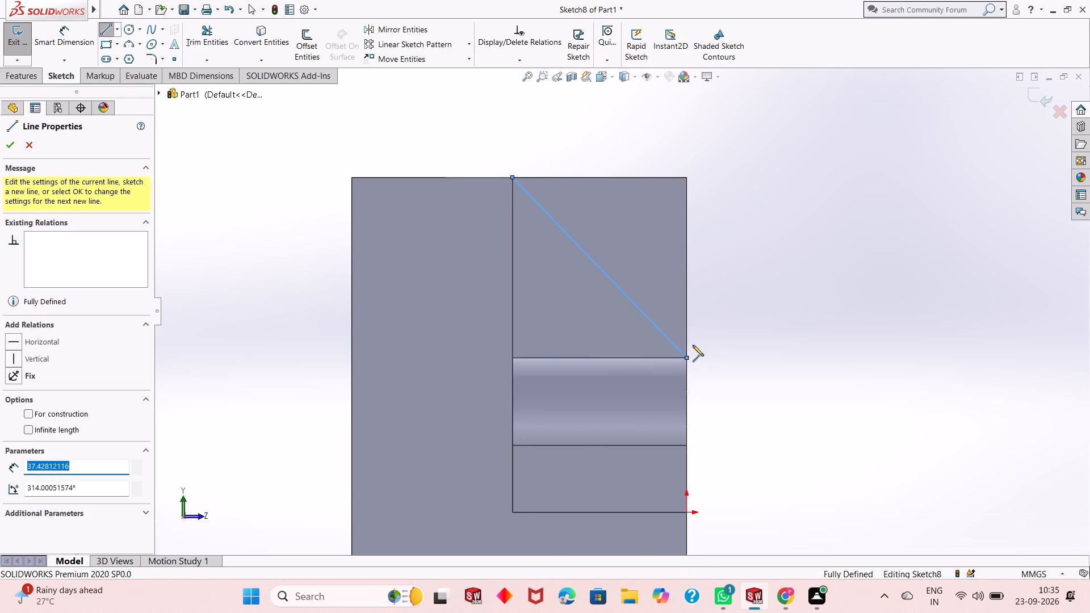
pyautogui.rightClick(712, 285)
pyautogui.click(725, 289)
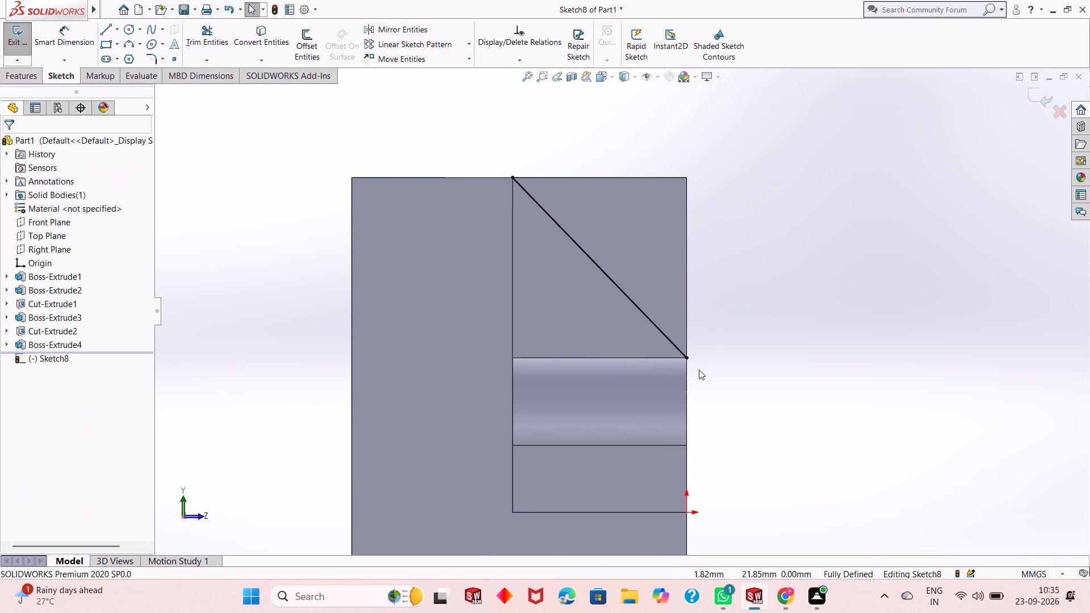
# Extrude-cut the rib along the diagonal line, blind 26 mm, removing its upper front portion to leave a sloped web.
pyautogui.moveTo(699, 373); pyautogui.dragTo(662, 406, button='middle')
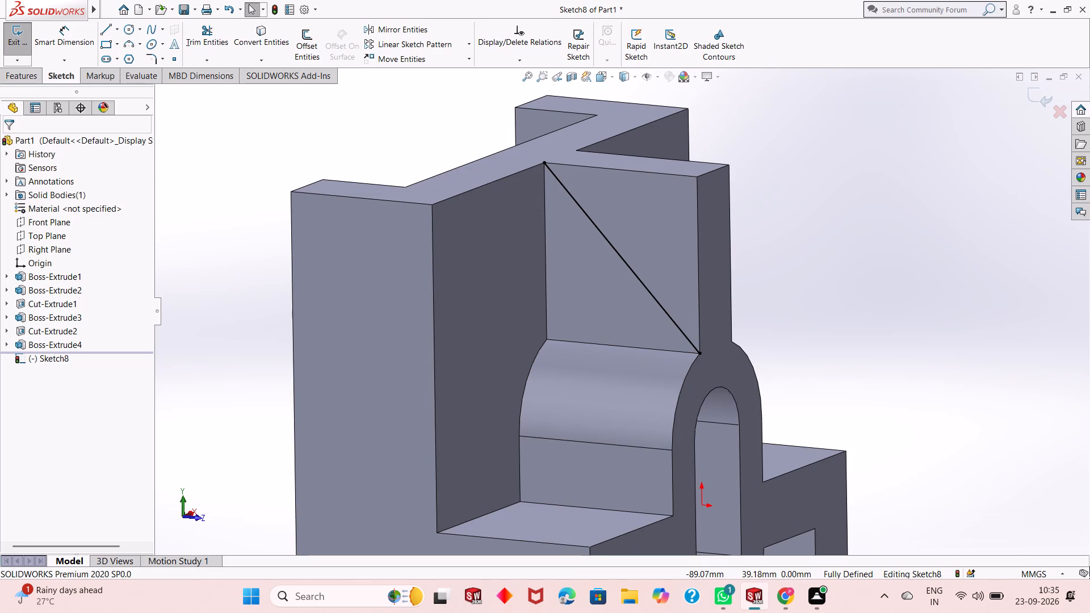
pyautogui.click(18, 76)
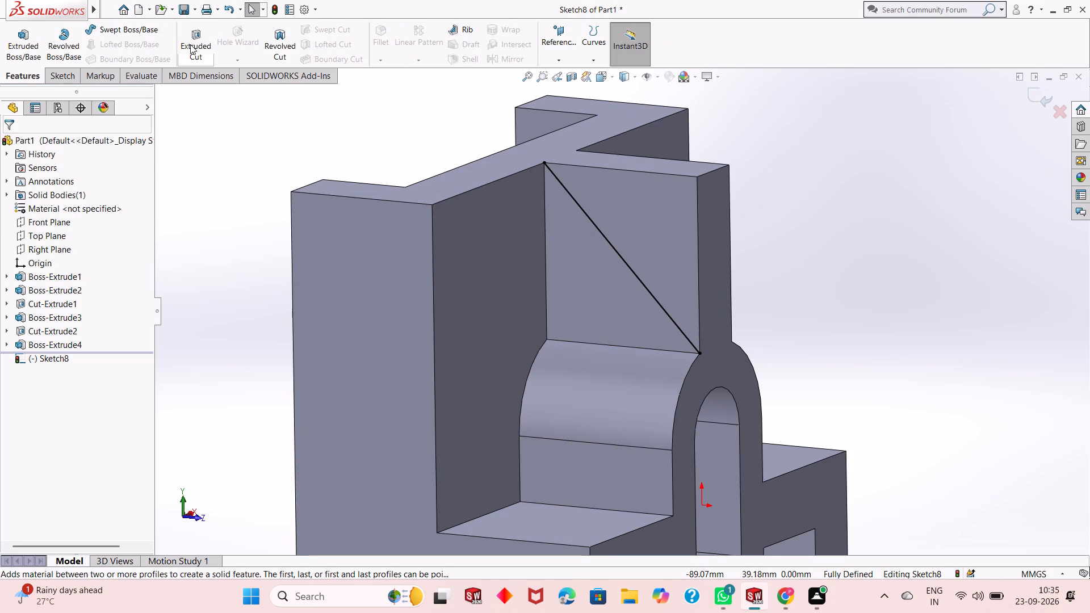
pyautogui.click(190, 44)
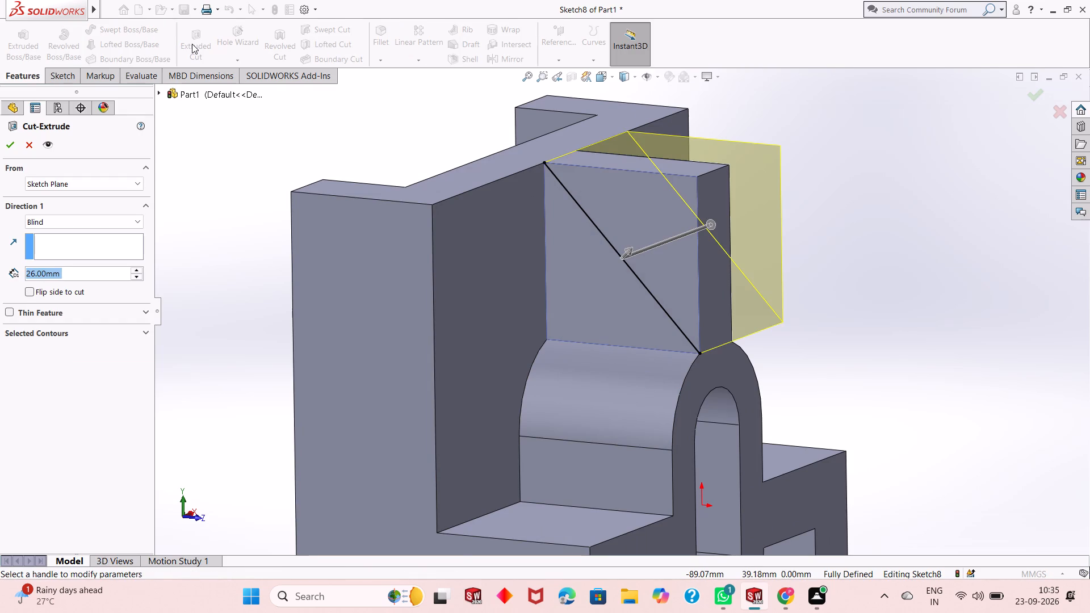
pyautogui.scroll(-1, 913, 346)
pyautogui.moveTo(913, 348); pyautogui.dragTo(891, 346, button='middle')
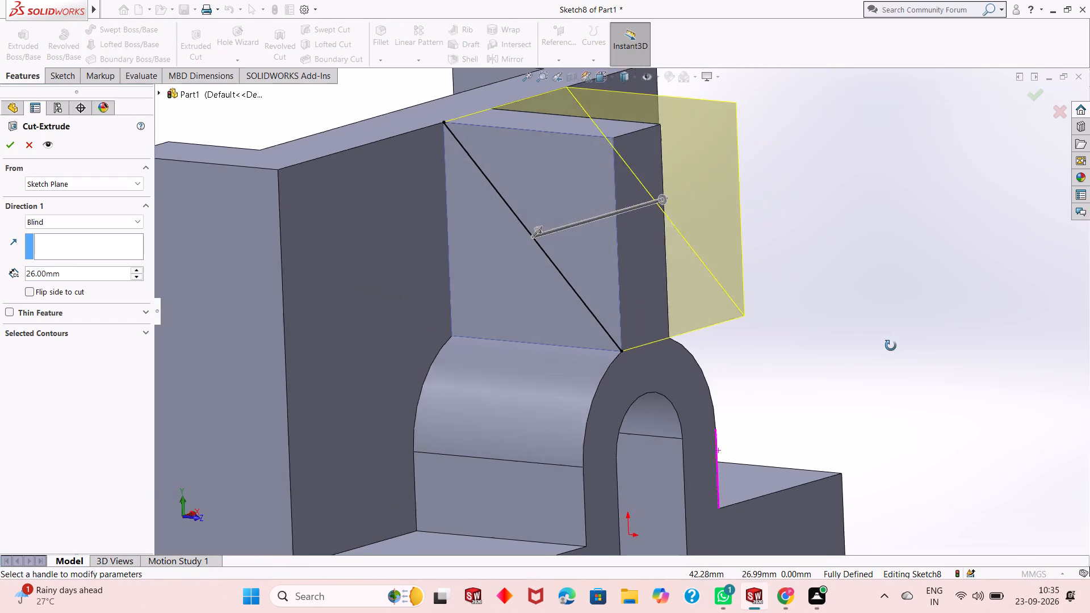
pyautogui.moveTo(891, 346); pyautogui.dragTo(765, 377, button='middle')
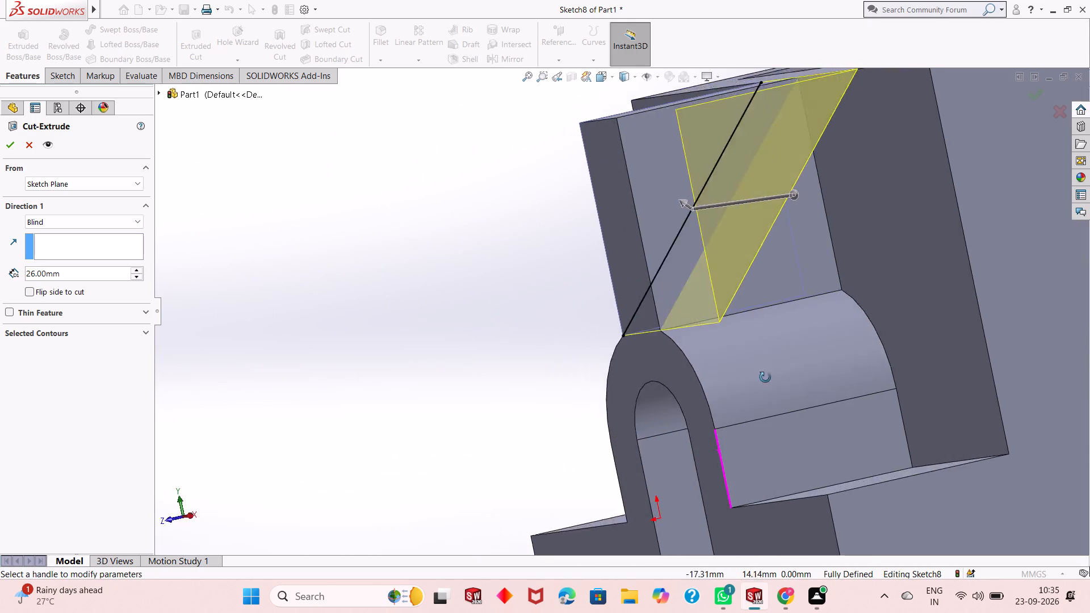
pyautogui.moveTo(765, 377); pyautogui.dragTo(860, 382, button='middle')
pyautogui.scroll(5, 744, 271)
pyautogui.moveTo(741, 293); pyautogui.dragTo(764, 258, button='middle')
pyautogui.scroll(-4, 596, 247)
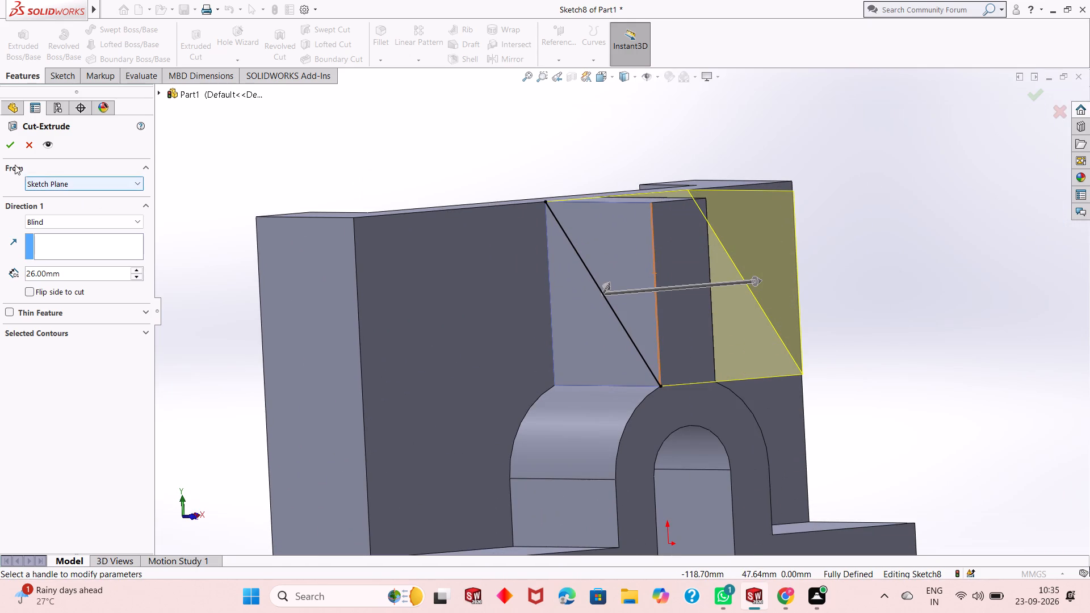
pyautogui.click(0, 145)
pyautogui.click(6, 146)
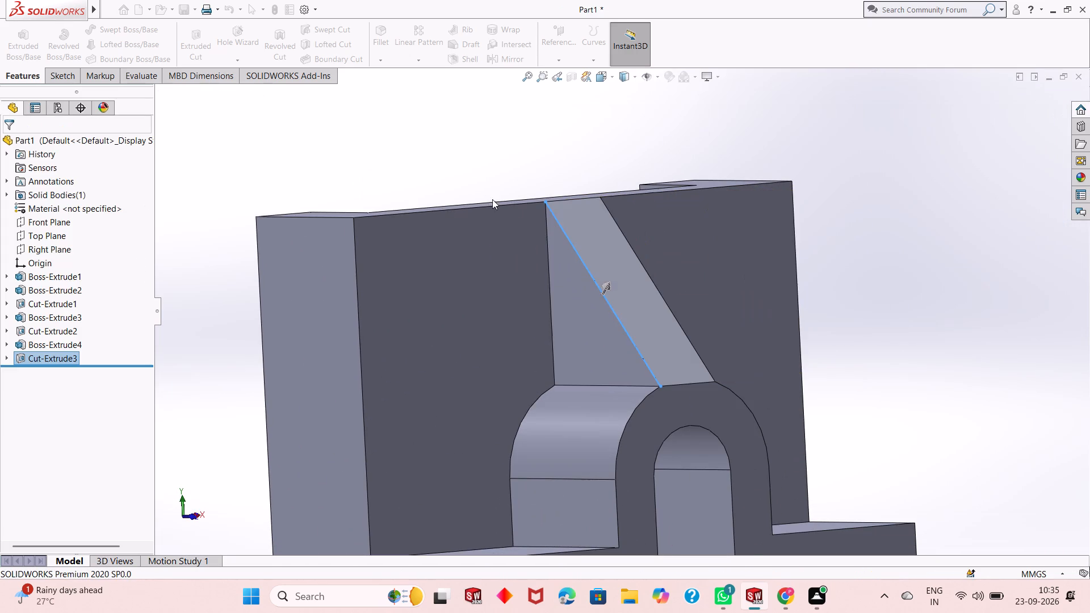
pyautogui.click(483, 150)
pyautogui.scroll(2, 578, 321)
pyautogui.moveTo(665, 342); pyautogui.dragTo(666, 468, button='middle')
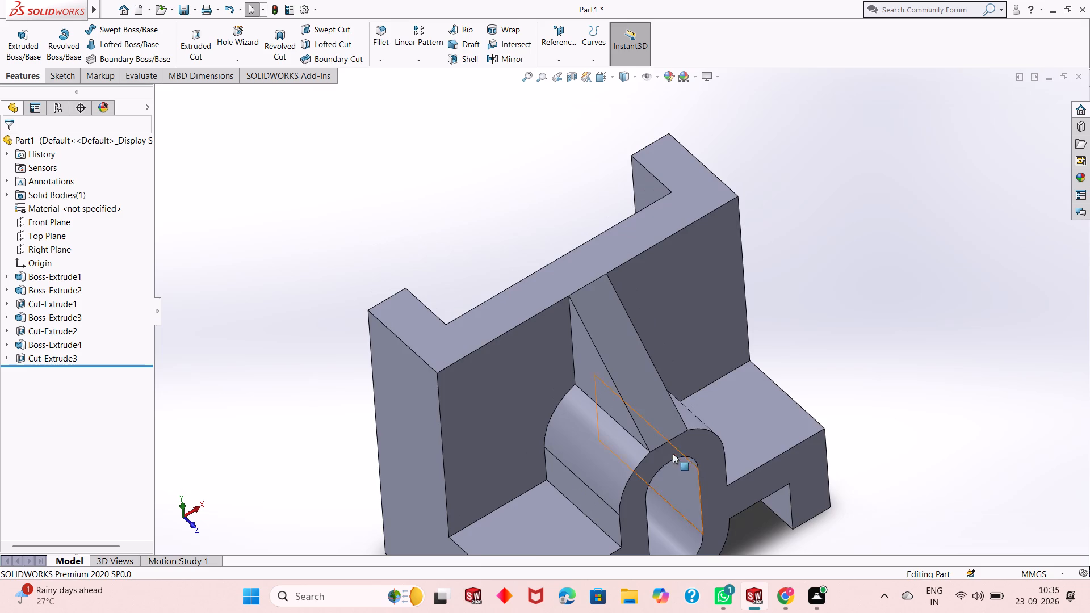
pyautogui.scroll(2, 676, 450)
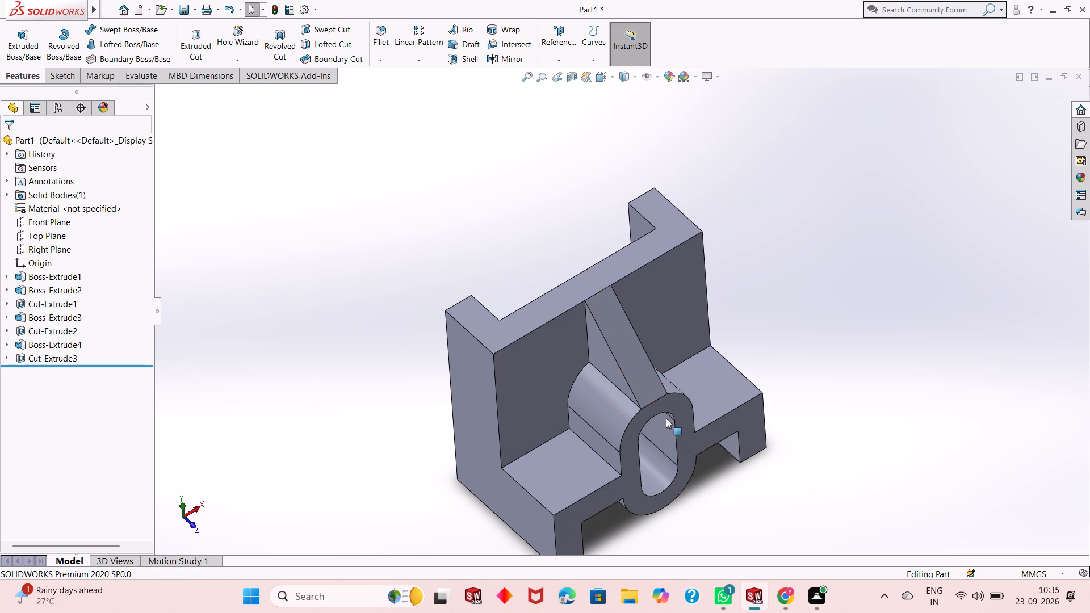
# Examine the finished part from the rear and front, checking the rear recess, slotted boss and sloped rib.
pyautogui.moveTo(666, 418); pyautogui.dragTo(783, 284, button='middle')
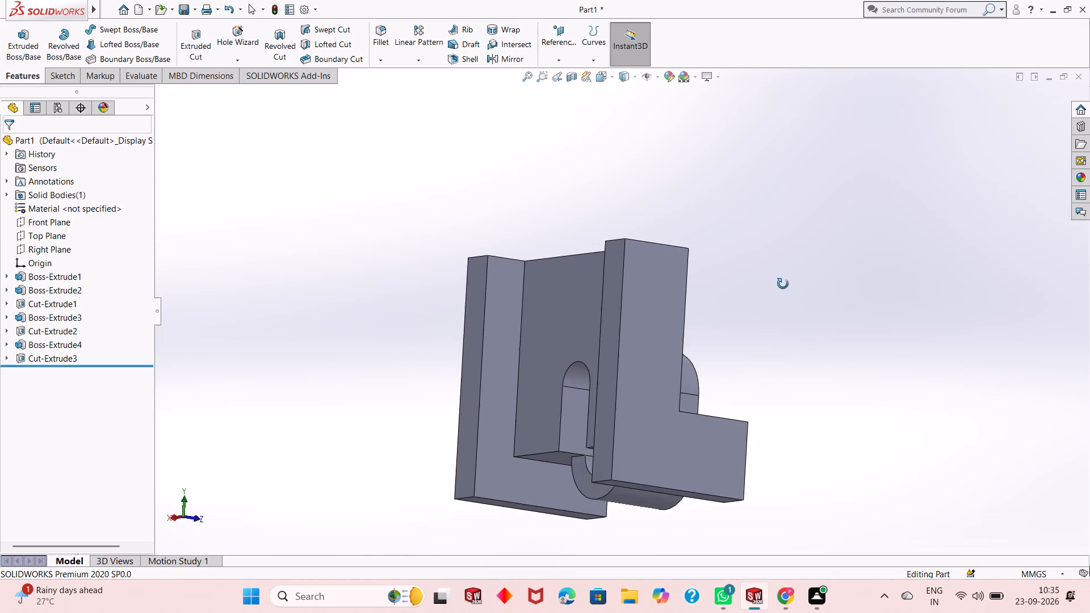
pyautogui.moveTo(783, 284); pyautogui.dragTo(669, 292, button='middle')
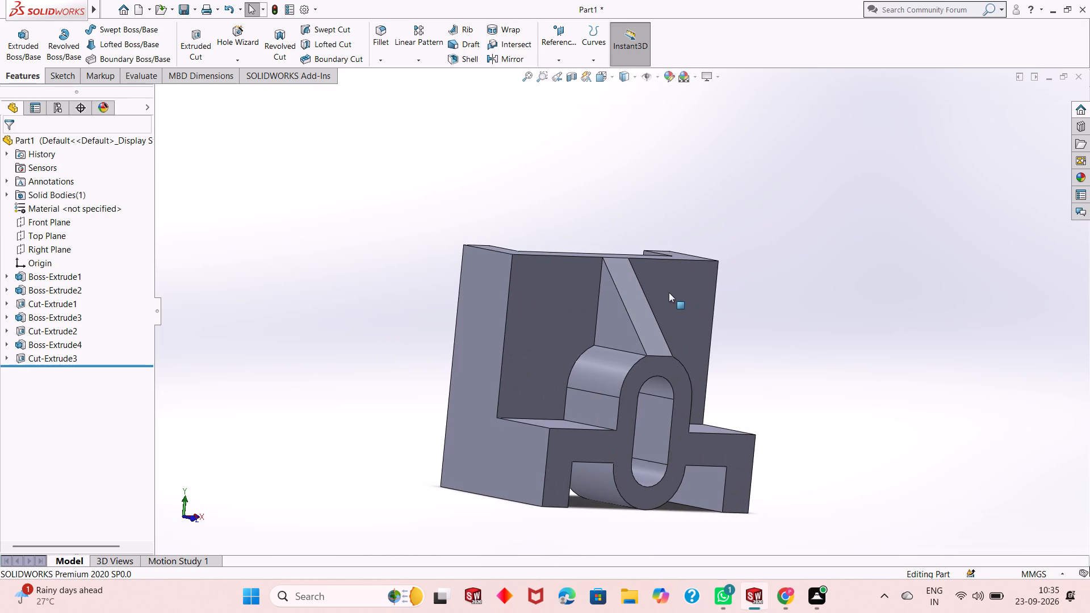
pyautogui.scroll(-1, 731, 383)
pyautogui.scroll(1, 731, 383)
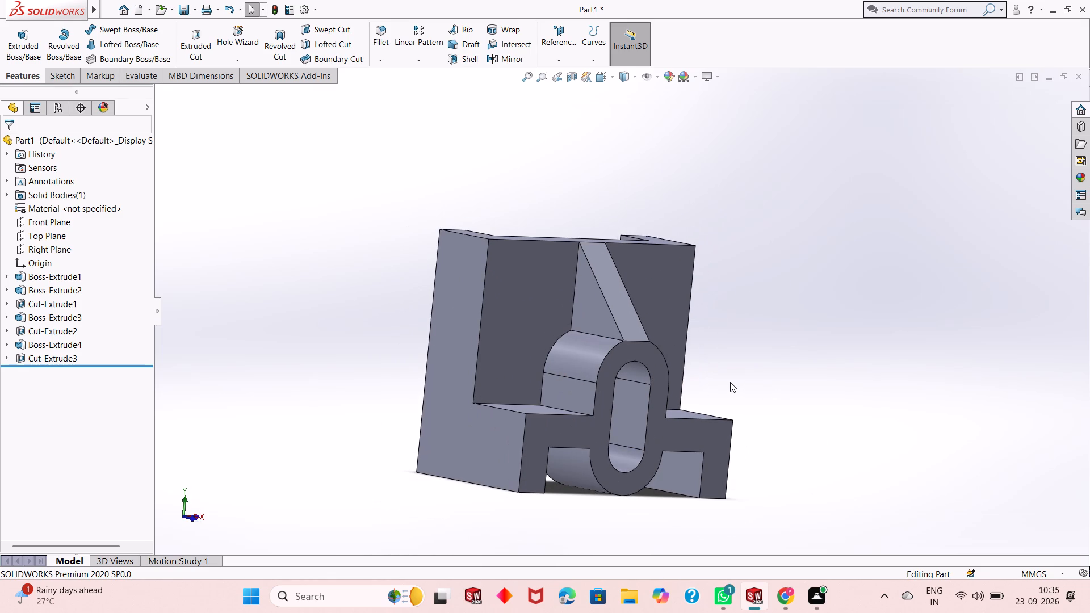
pyautogui.moveTo(737, 370); pyautogui.dragTo(729, 454, button='middle')
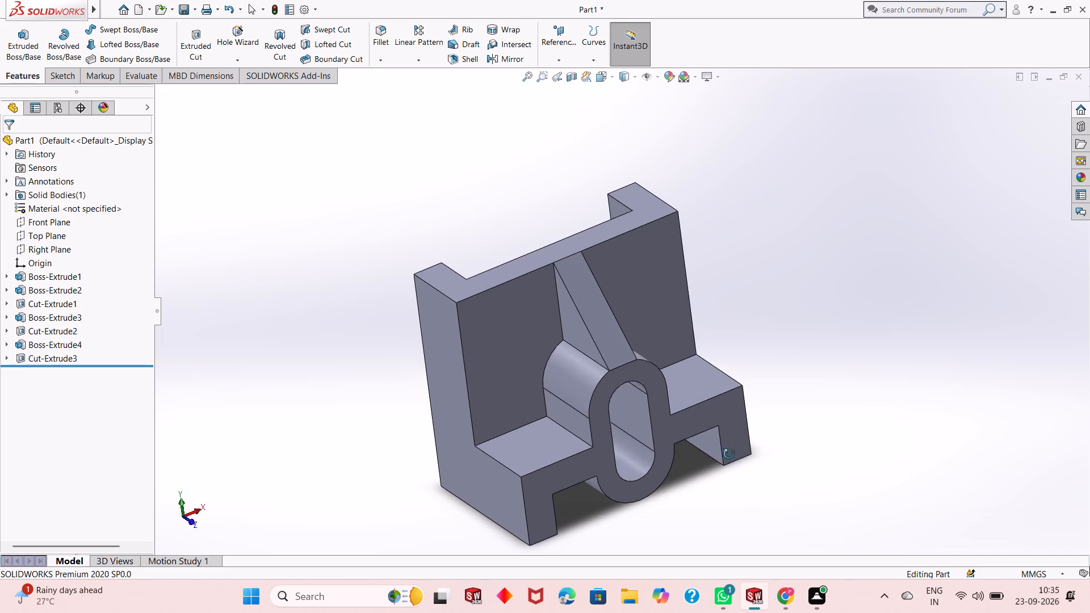
pyautogui.moveTo(729, 454); pyautogui.dragTo(729, 462, button='middle')
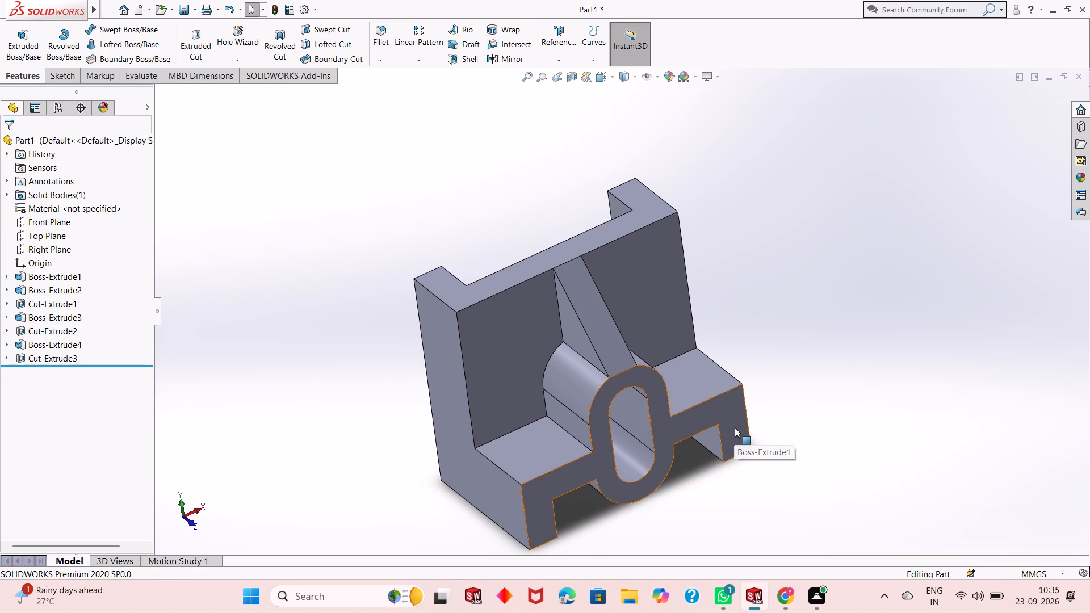
pyautogui.scroll(-1, 735, 427)
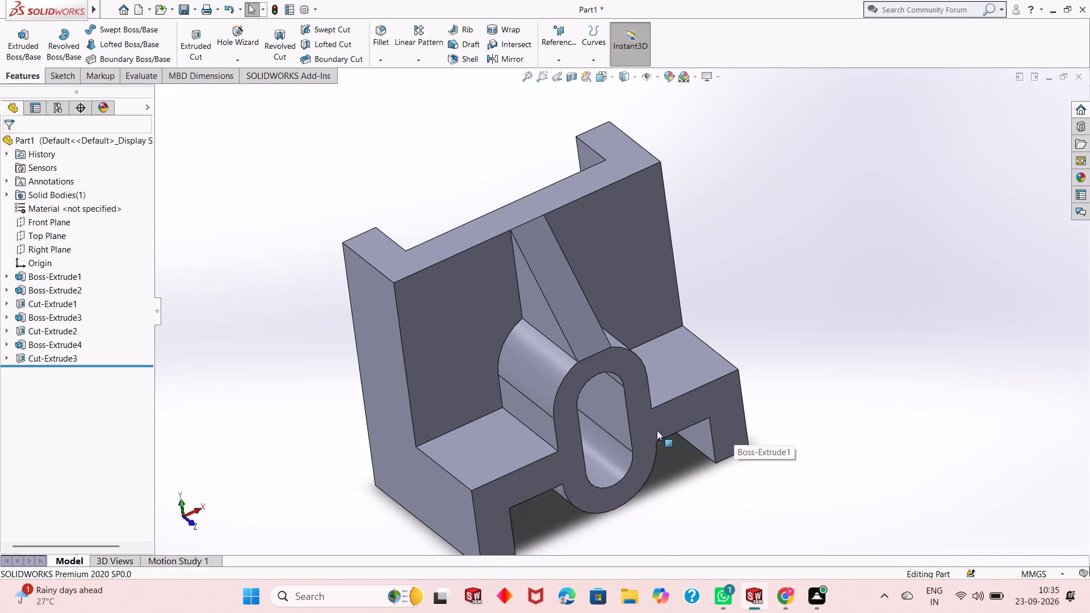
pyautogui.scroll(1, 594, 396)
pyautogui.moveTo(594, 395); pyautogui.dragTo(616, 387, button='middle')
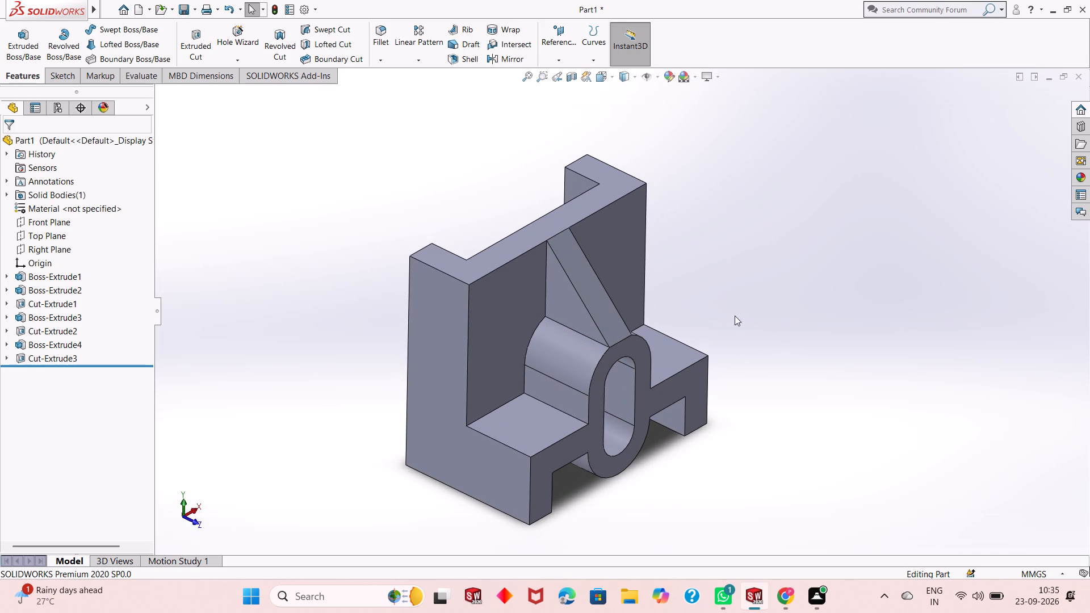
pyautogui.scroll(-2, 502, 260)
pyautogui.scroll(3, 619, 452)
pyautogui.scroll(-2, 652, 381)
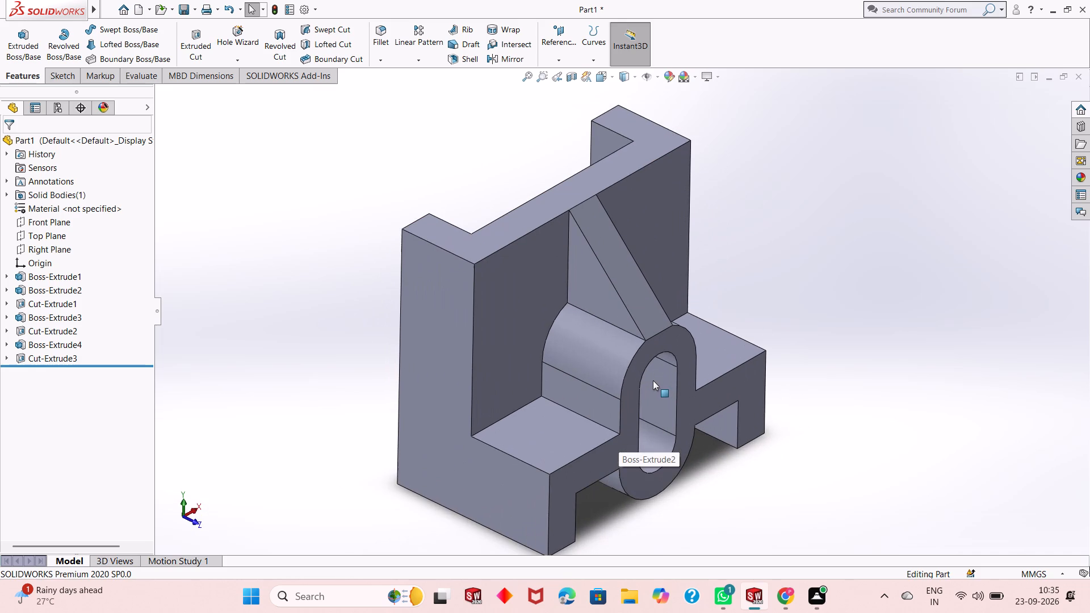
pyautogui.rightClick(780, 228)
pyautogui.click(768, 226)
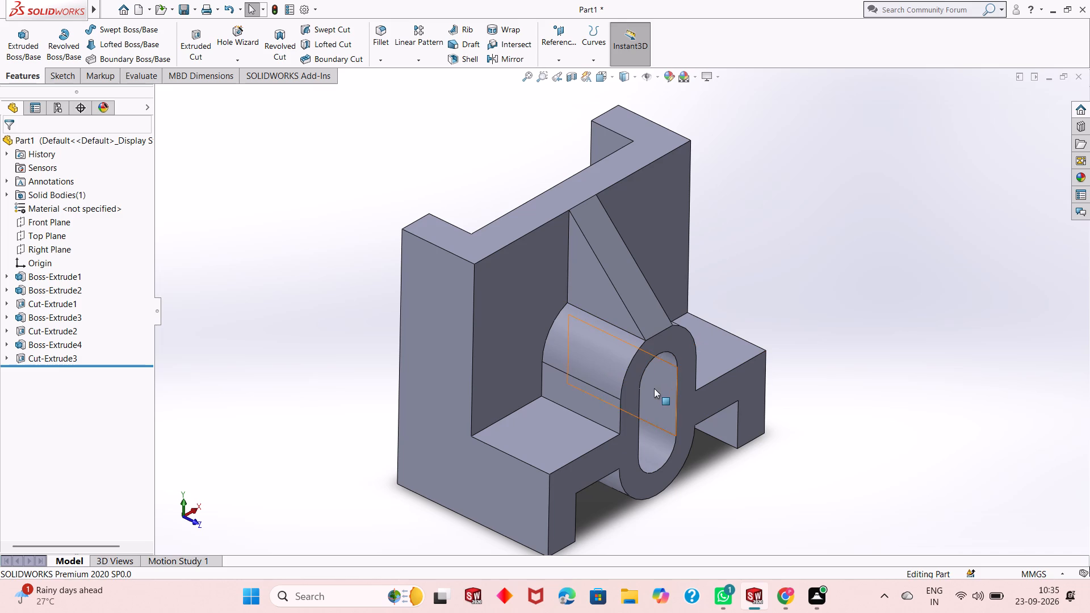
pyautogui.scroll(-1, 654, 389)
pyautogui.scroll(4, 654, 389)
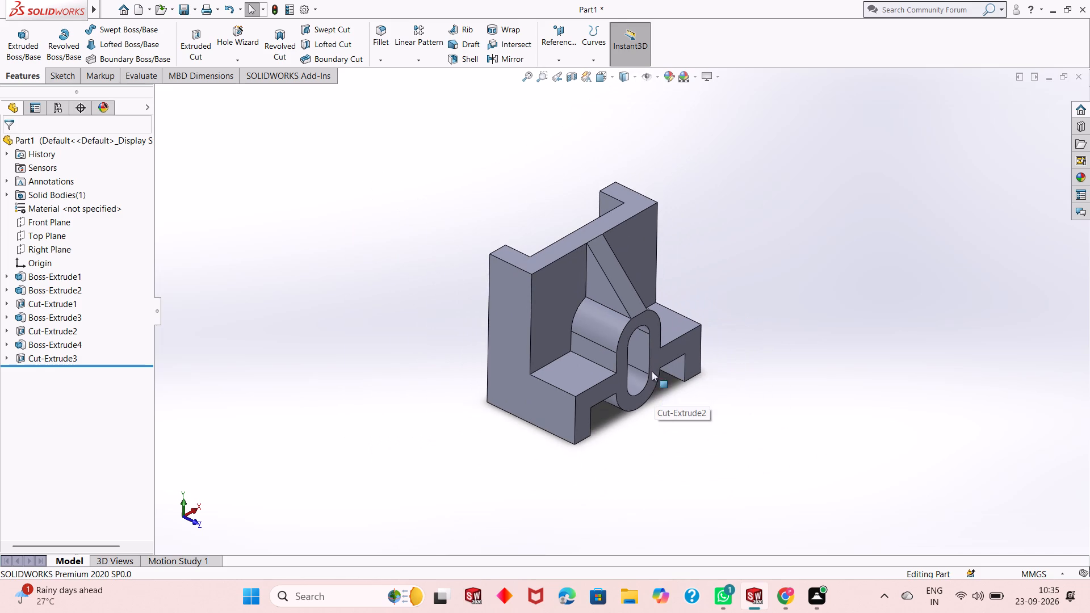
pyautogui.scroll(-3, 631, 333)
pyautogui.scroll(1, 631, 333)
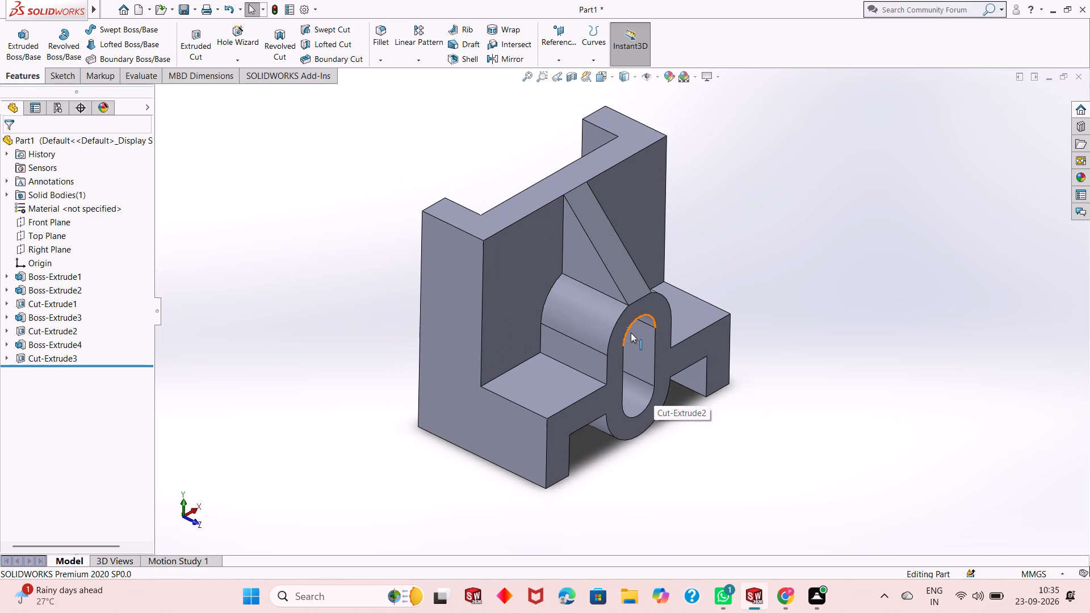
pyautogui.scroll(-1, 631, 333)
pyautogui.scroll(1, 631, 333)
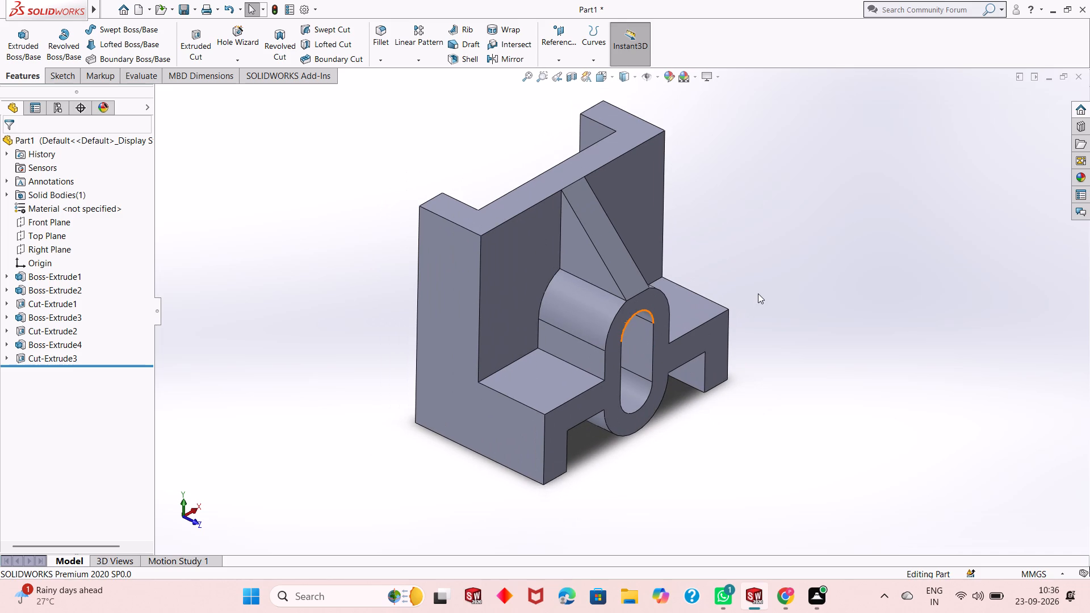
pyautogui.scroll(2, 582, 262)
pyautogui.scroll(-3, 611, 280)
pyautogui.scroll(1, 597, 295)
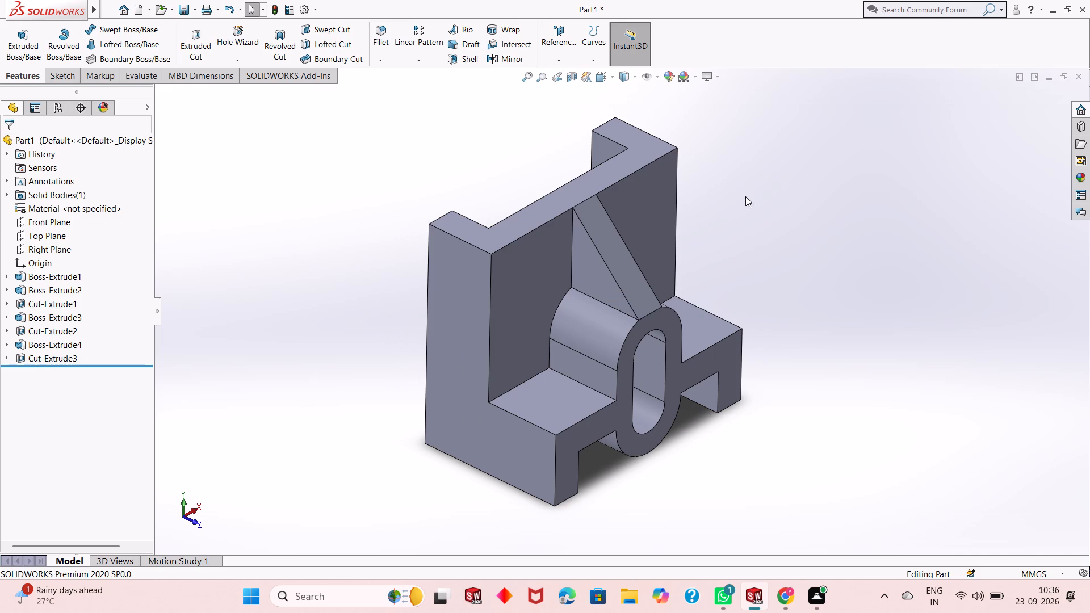
# Inspect the whole part in isometric and straight-on front views, and check its rear and underside.
pyautogui.moveTo(613, 413); pyautogui.dragTo(576, 357, button='middle')
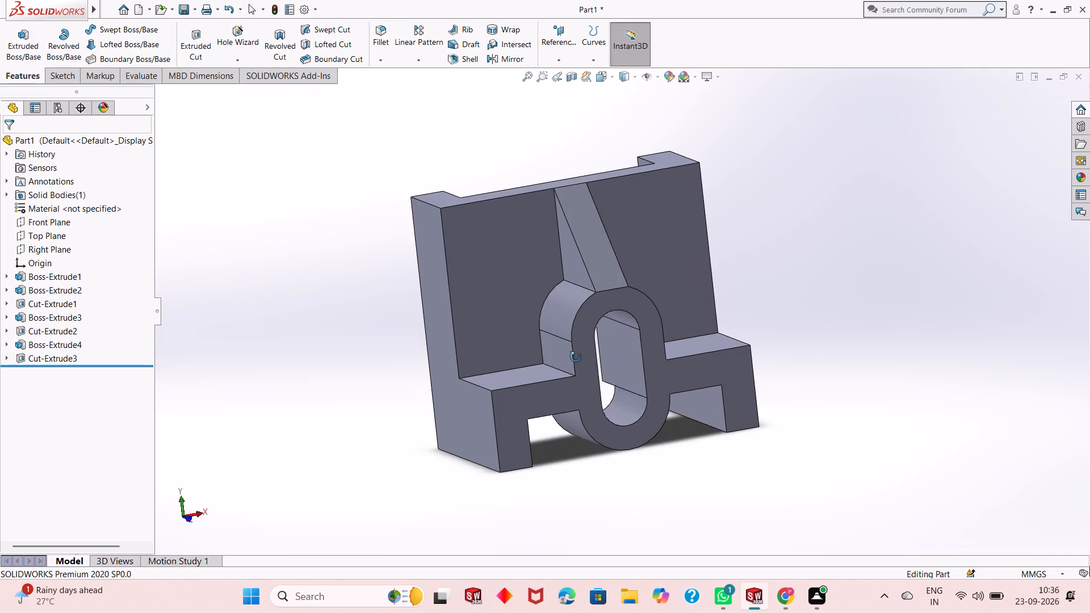
pyautogui.moveTo(576, 357); pyautogui.dragTo(574, 357, button='middle')
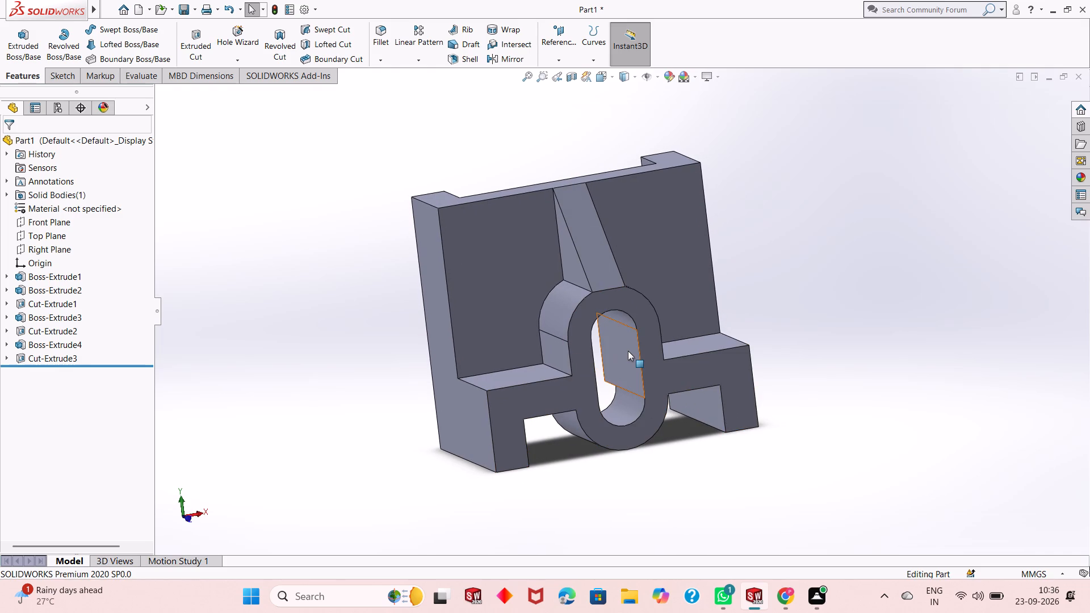
pyautogui.hotkey('ctrl', '7')
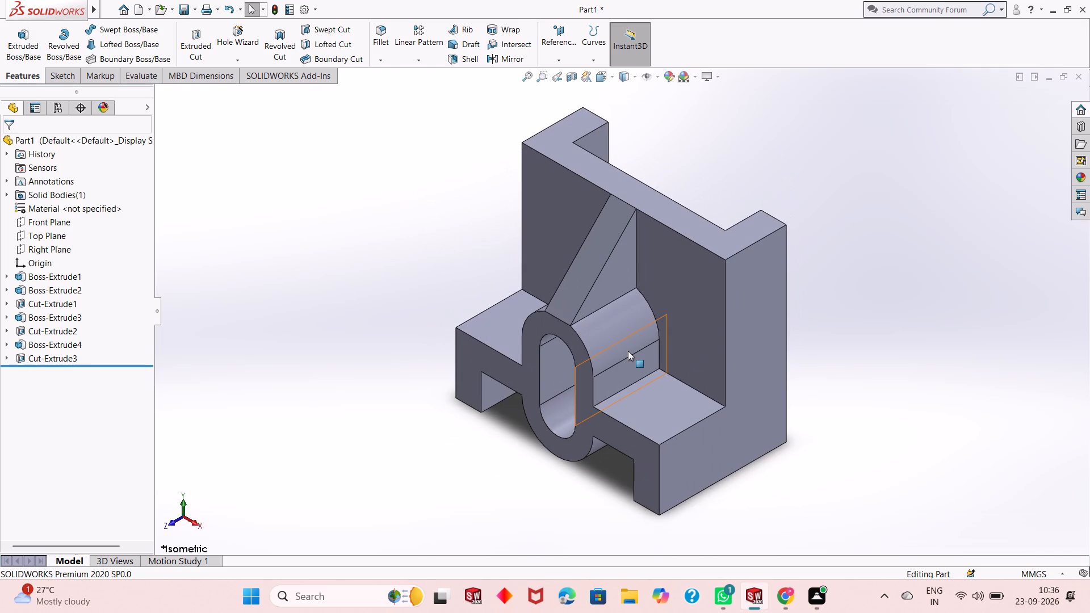
pyautogui.hotkey('ctrl', '7')
pyautogui.hotkey('ctrl', '7')
pyautogui.hotkey('ctrl', '8')
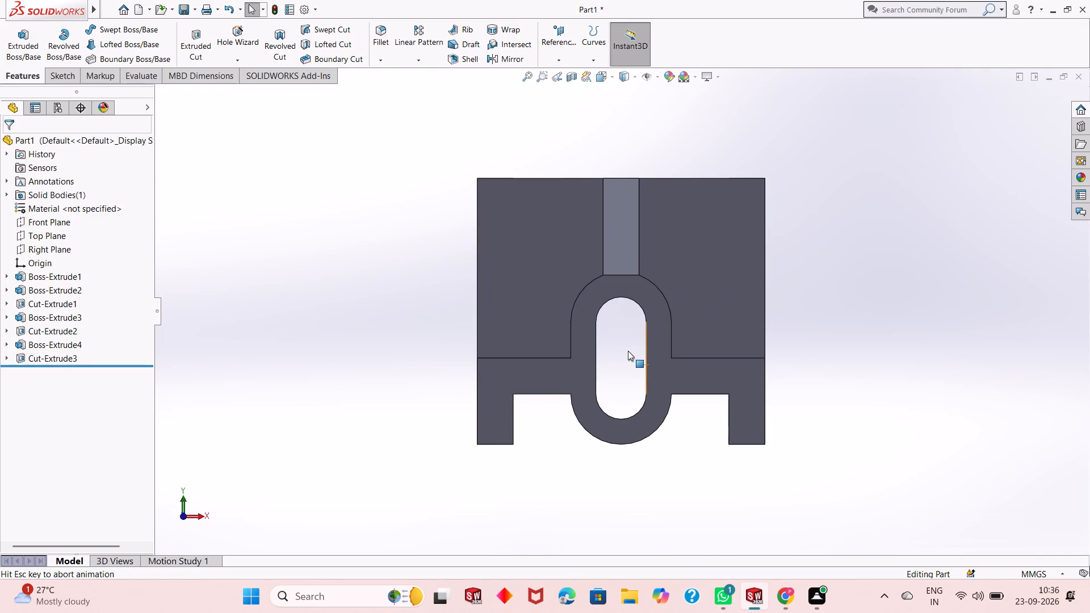
pyautogui.hotkey('ctrl', '6')
pyautogui.hotkey('ctrl', '7')
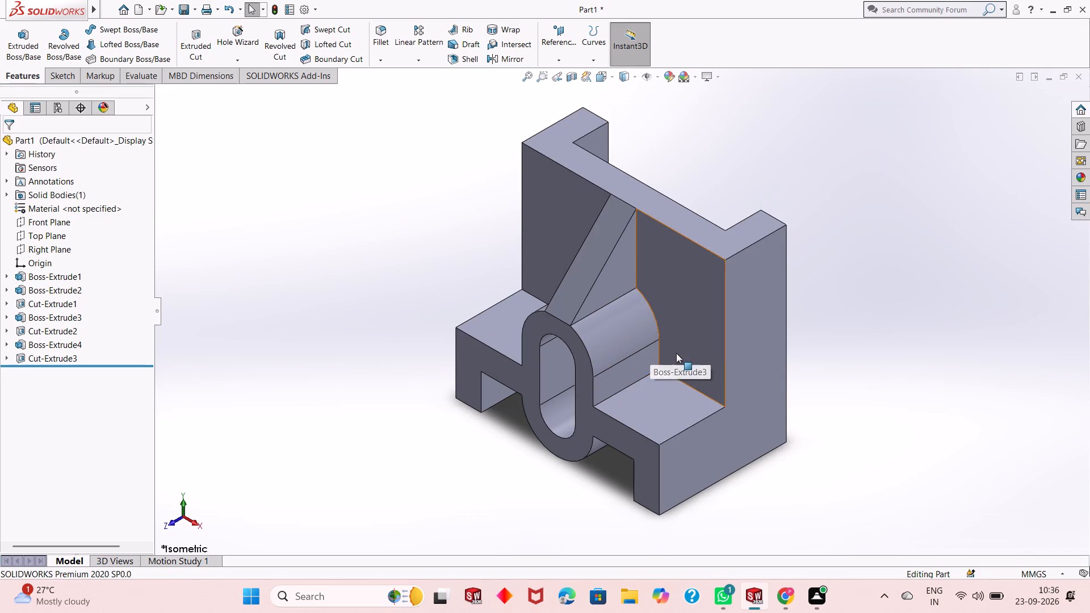
pyautogui.moveTo(677, 355); pyautogui.dragTo(966, 311, button='middle')
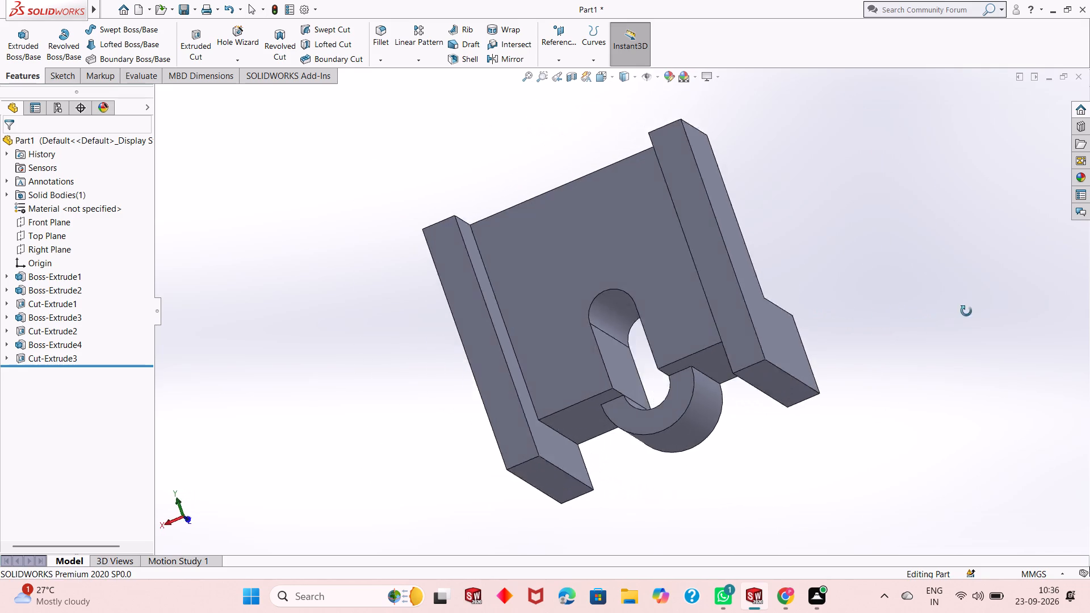
pyautogui.moveTo(966, 311); pyautogui.dragTo(789, 301, button='middle')
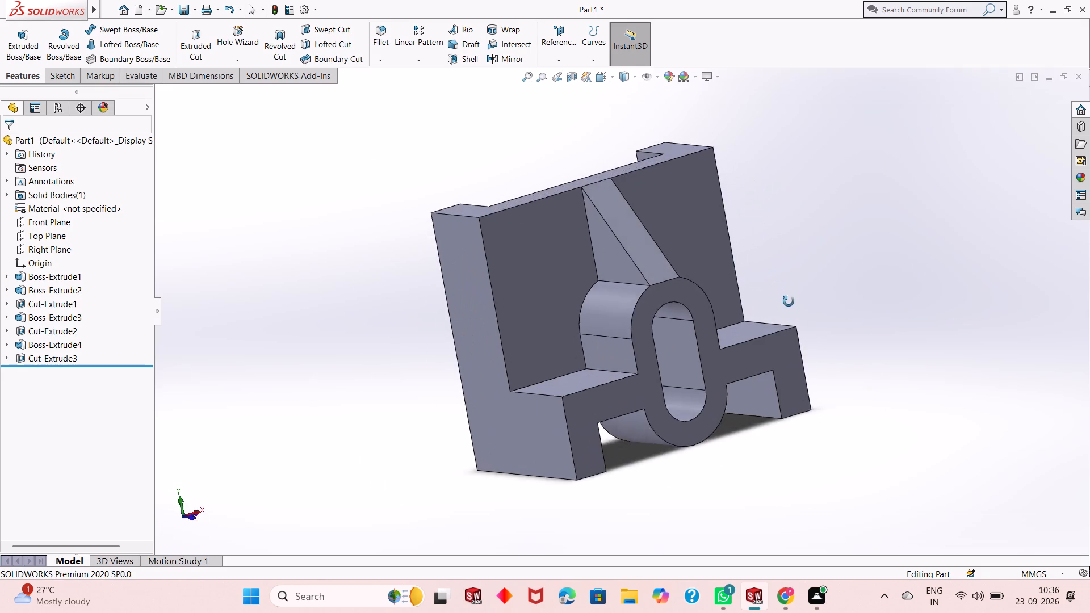
pyautogui.moveTo(789, 301); pyautogui.dragTo(802, 322, button='middle')
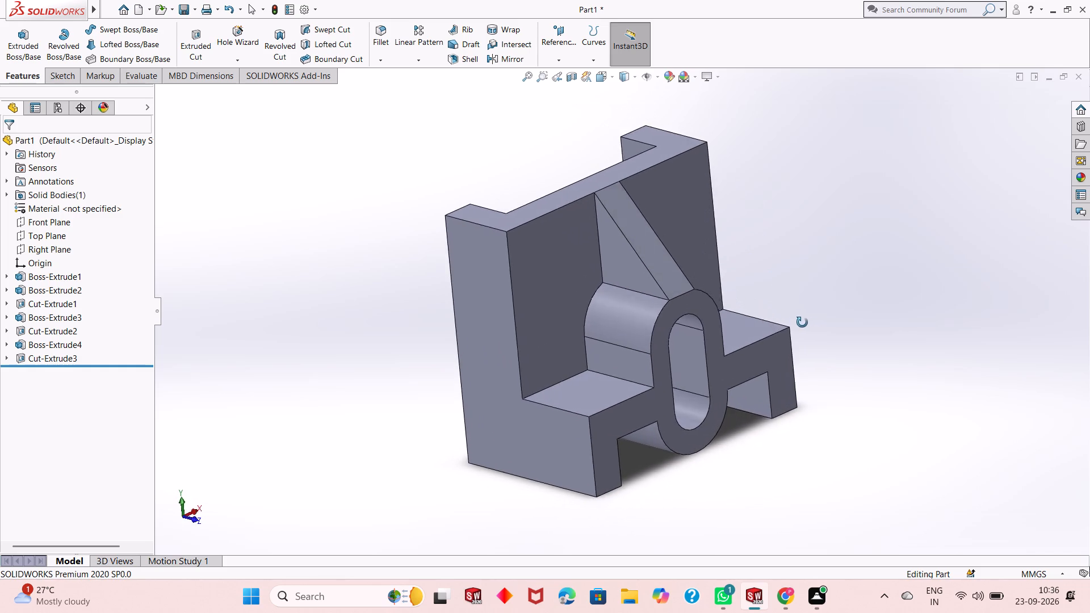
pyautogui.moveTo(802, 322); pyautogui.dragTo(794, 327, button='middle')
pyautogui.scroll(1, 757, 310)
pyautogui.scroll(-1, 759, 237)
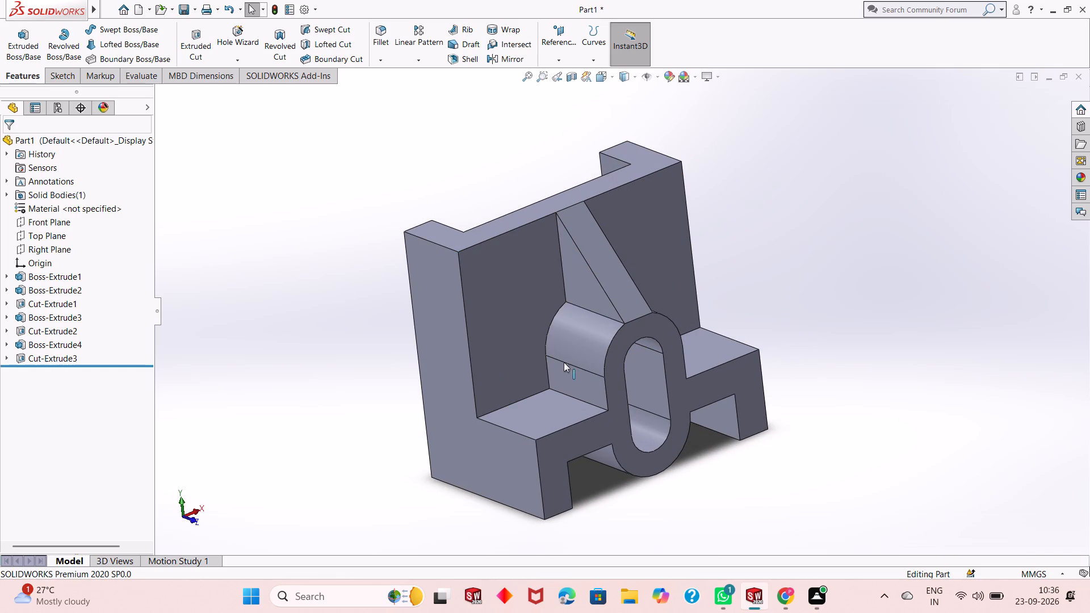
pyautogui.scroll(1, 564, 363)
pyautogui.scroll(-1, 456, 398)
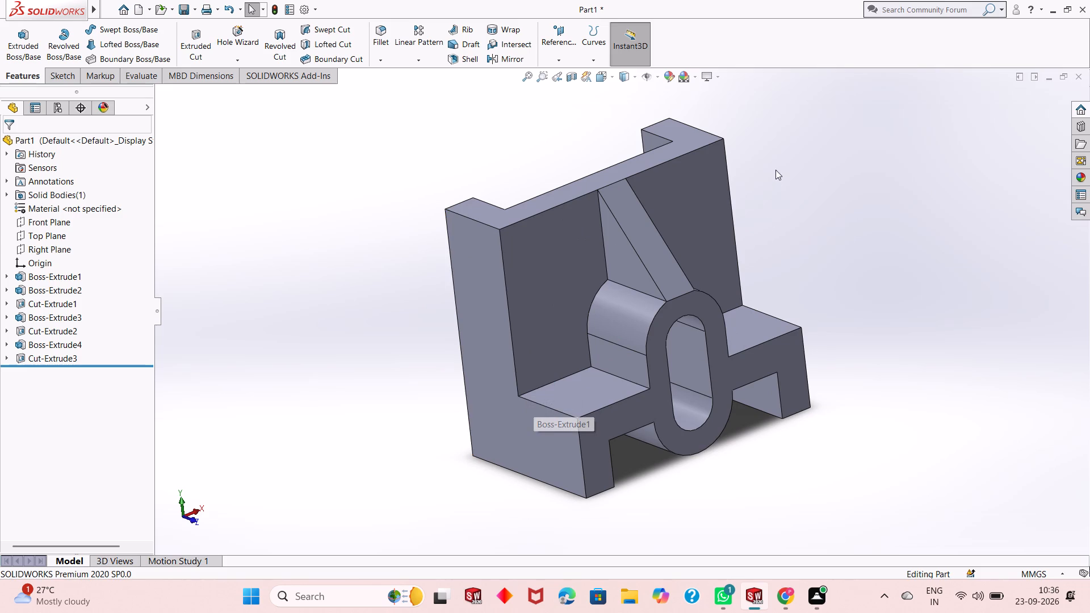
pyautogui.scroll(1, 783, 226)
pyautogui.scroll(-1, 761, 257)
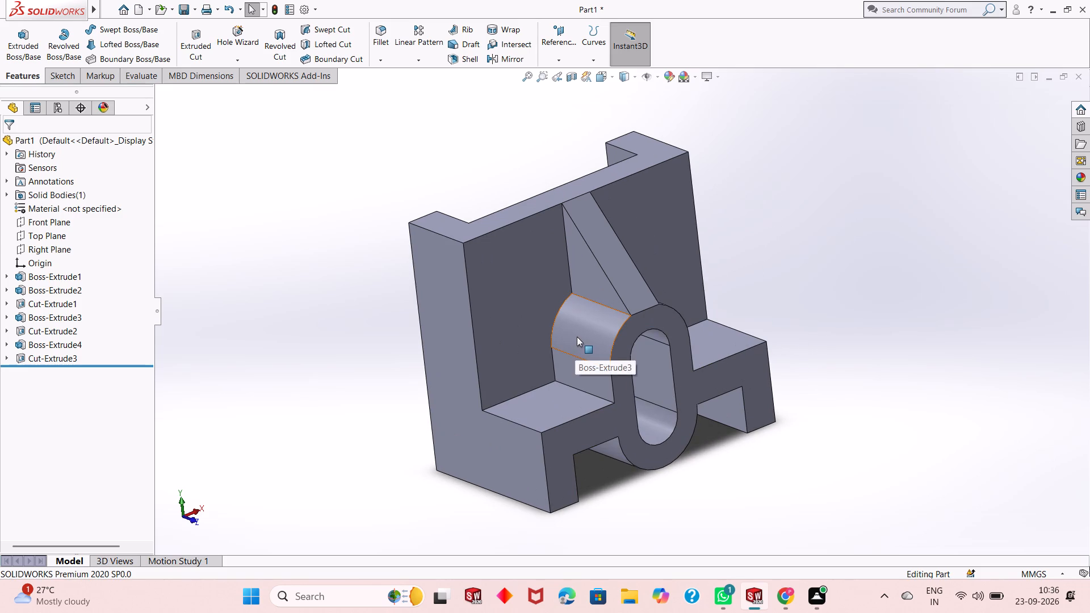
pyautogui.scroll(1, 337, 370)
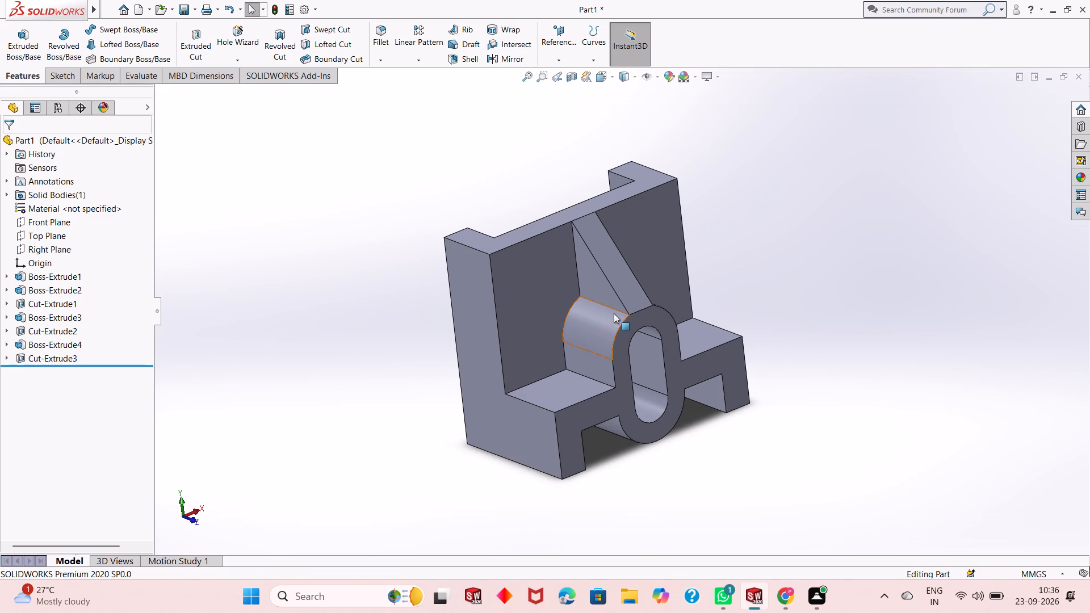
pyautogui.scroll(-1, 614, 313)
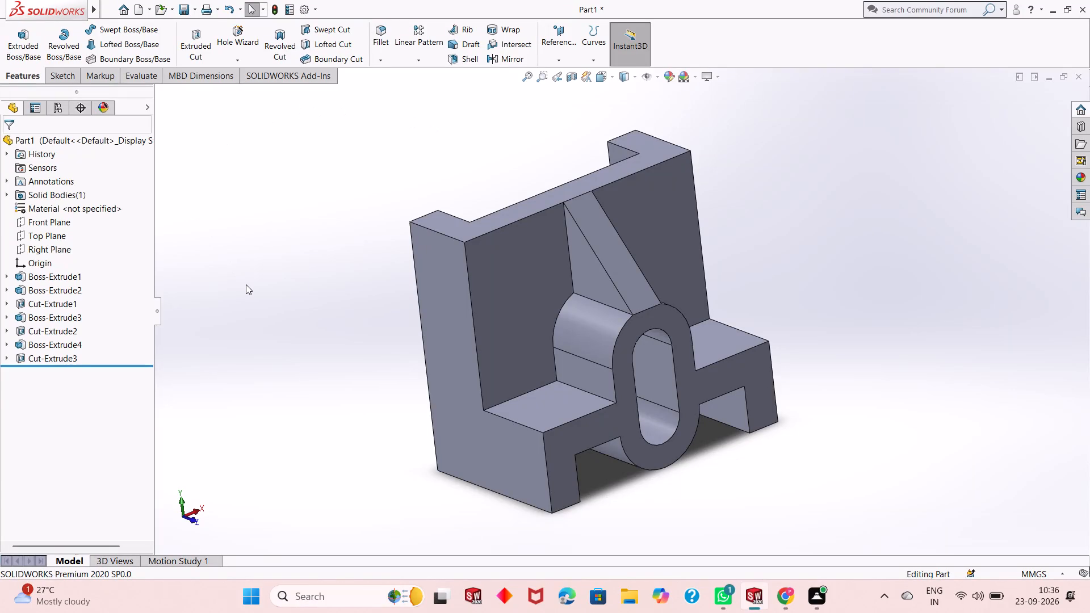
# Save the part in the Downloads folder as "Slotted support bracket with reinforcing ribs".
pyautogui.hotkey('ctrl', 's')
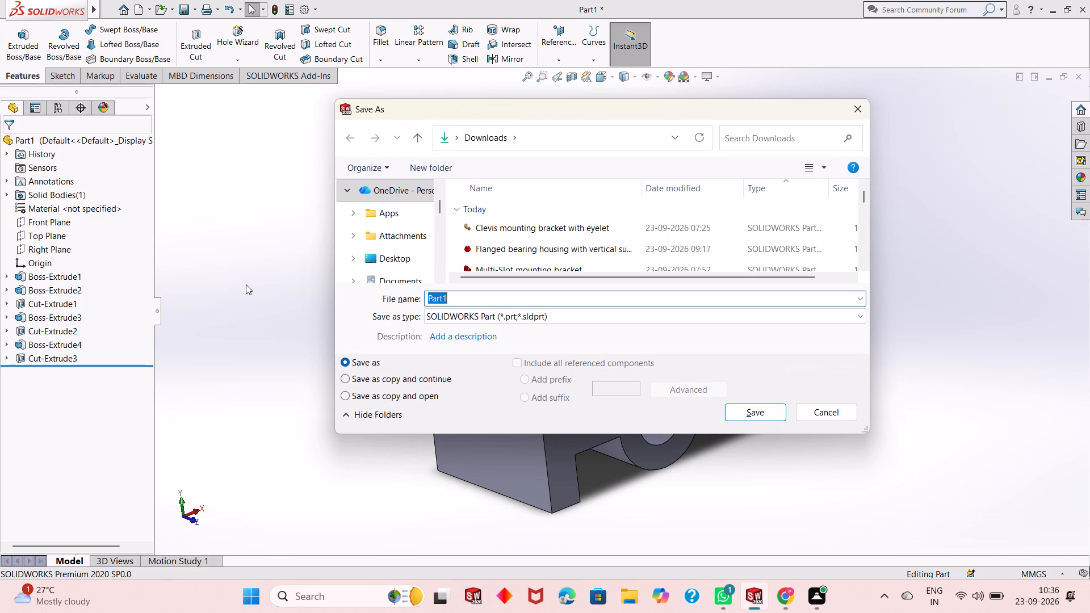
pyautogui.write('Slotted')
pyautogui.press('space')
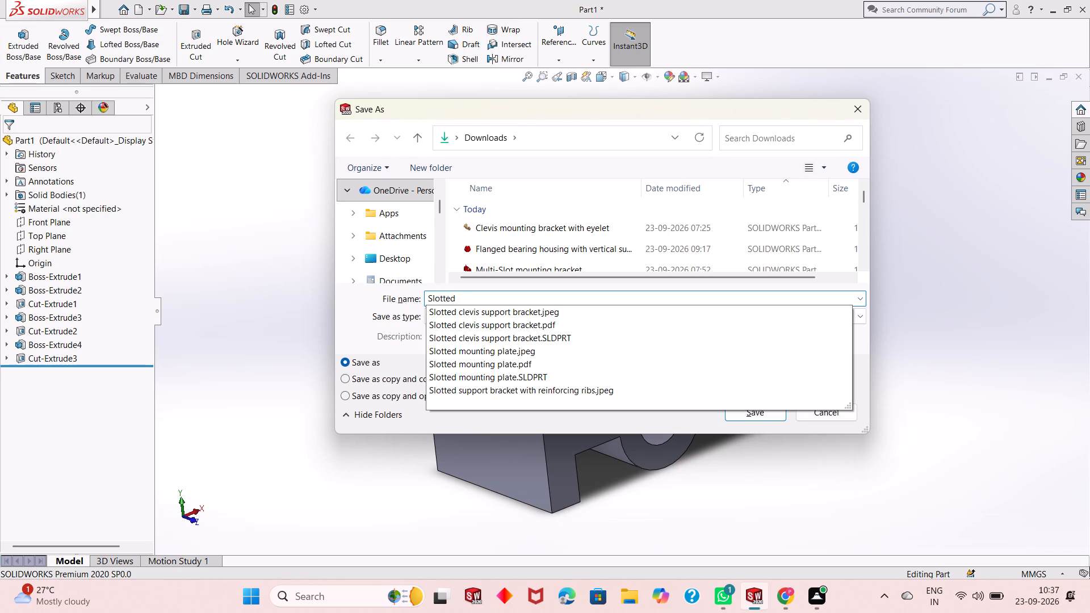
pyautogui.write('support')
pyautogui.press('space')
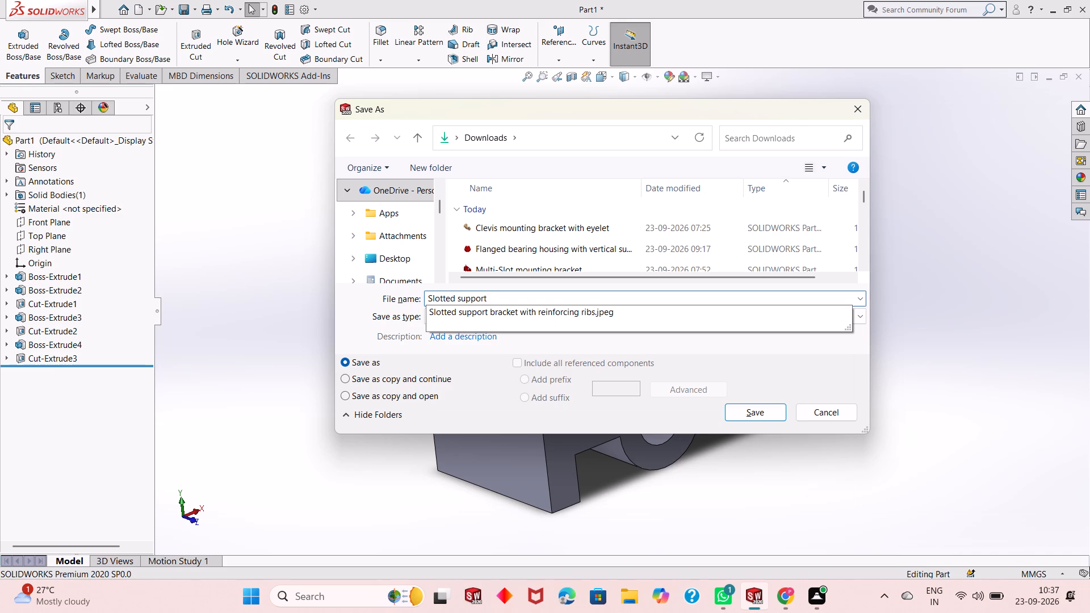
pyautogui.write('bracket')
pyautogui.press('space')
pyautogui.write('with')
pyautogui.press('space')
pyautogui.write('reinforv')
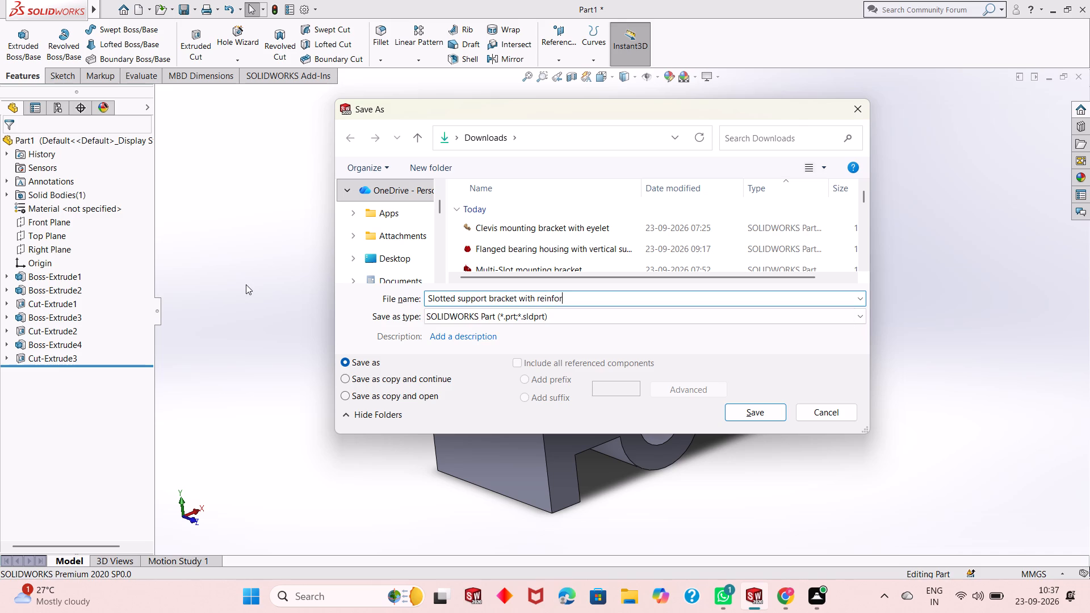
pyautogui.press('BackSpace')
pyautogui.write('cing')
pyautogui.press('space')
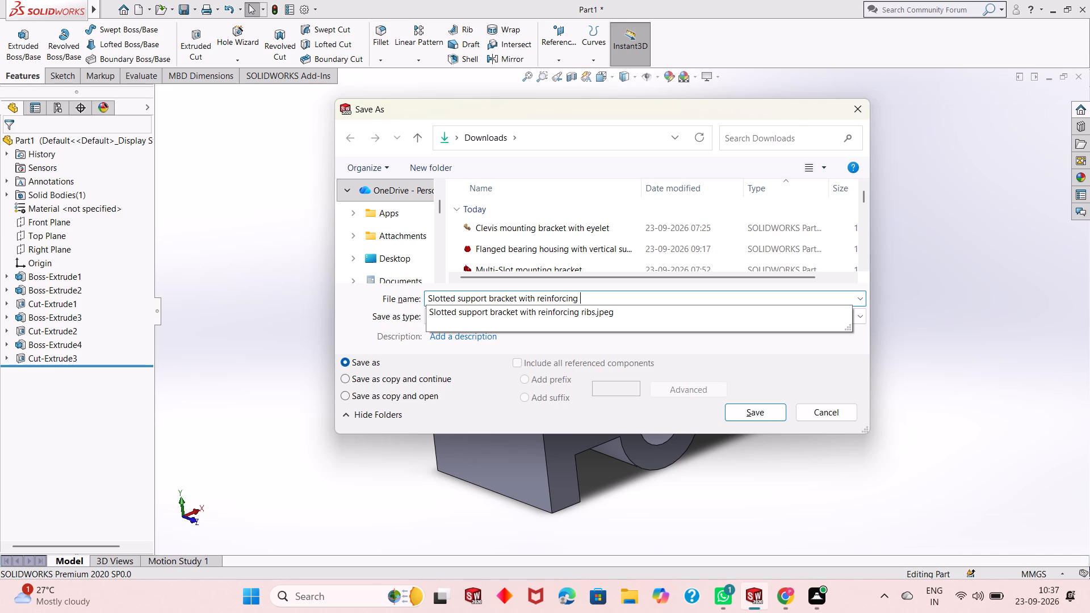
pyautogui.write('ribs')
pyautogui.press('Return')
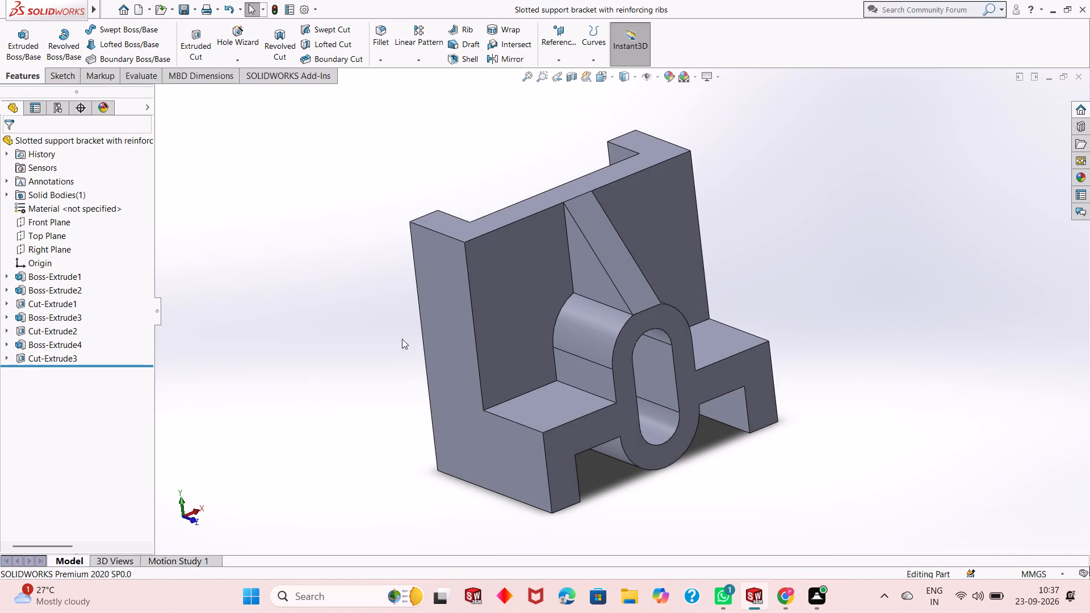
# Save a PDF version (Adobe Portable Document Format) of the part in Downloads under the same file name.
pyautogui.click(196, 5)
pyautogui.click(200, 36)
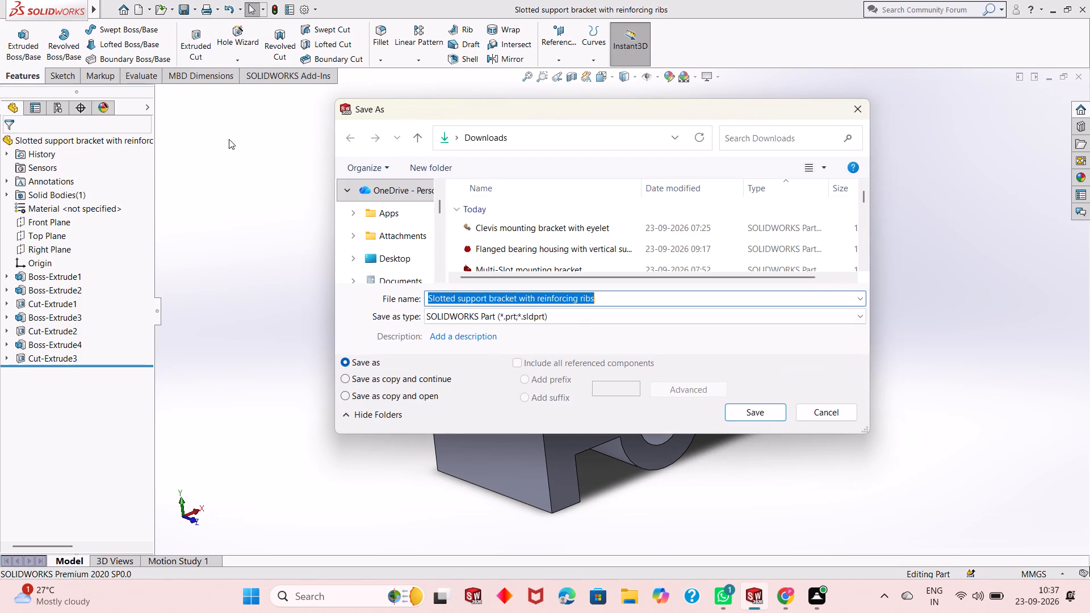
pyautogui.click(582, 312)
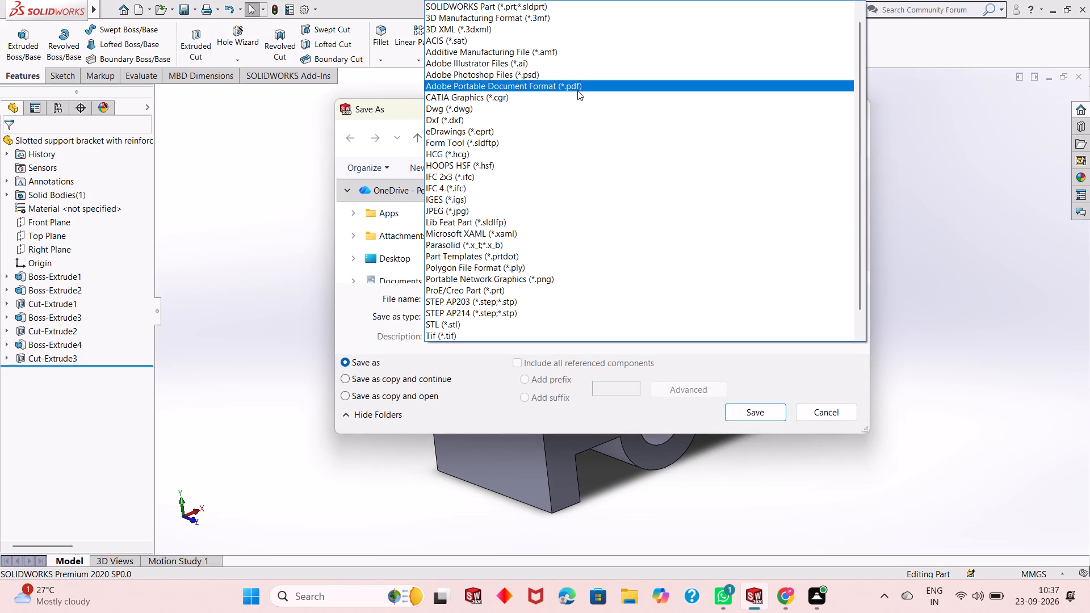
pyautogui.click(578, 89)
pyautogui.click(760, 440)
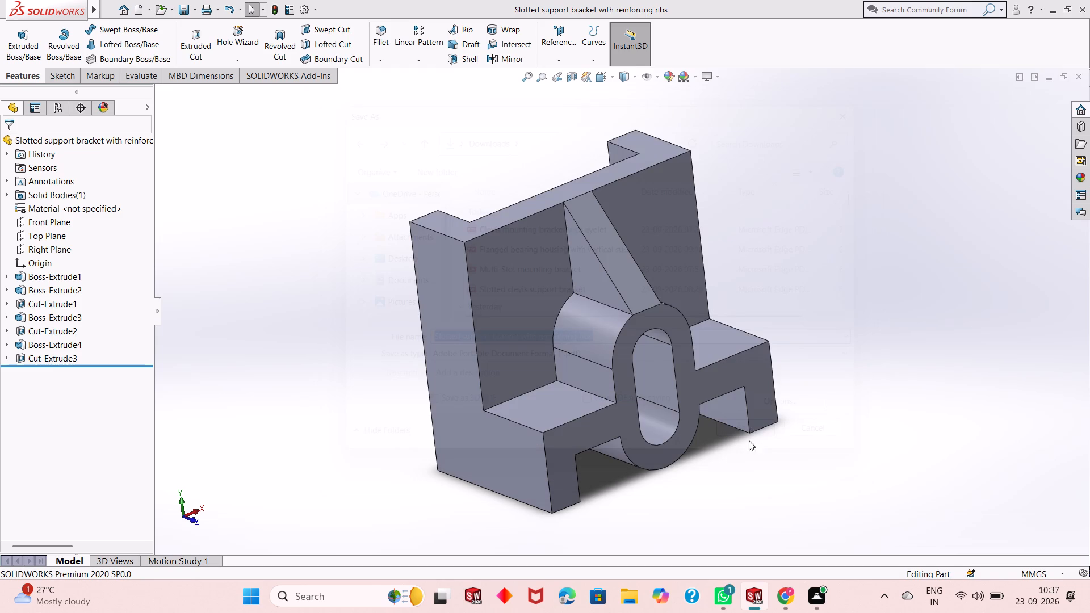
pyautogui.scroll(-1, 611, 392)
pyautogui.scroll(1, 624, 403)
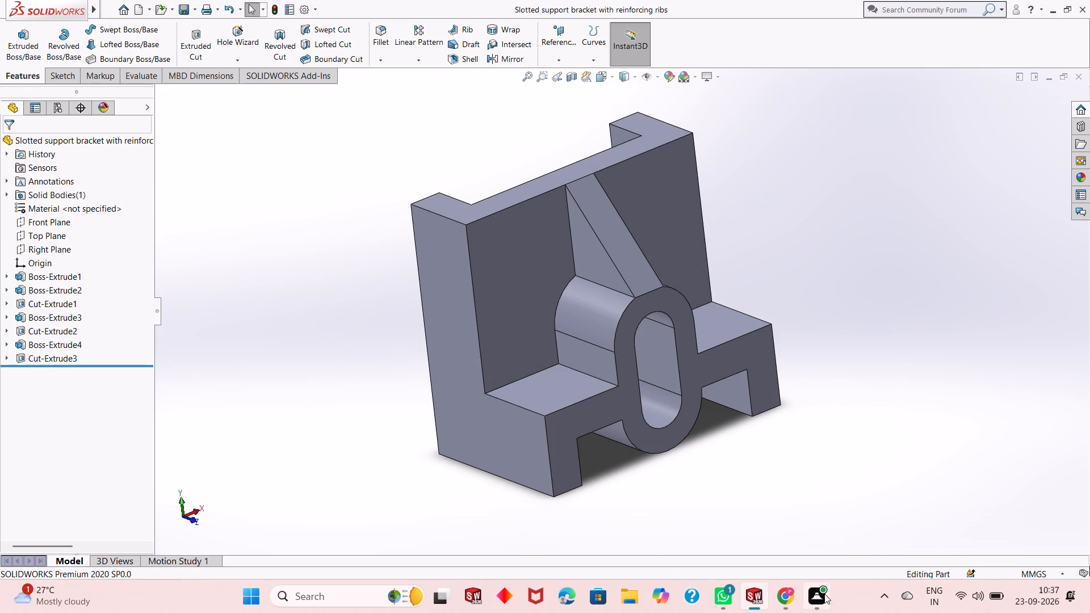